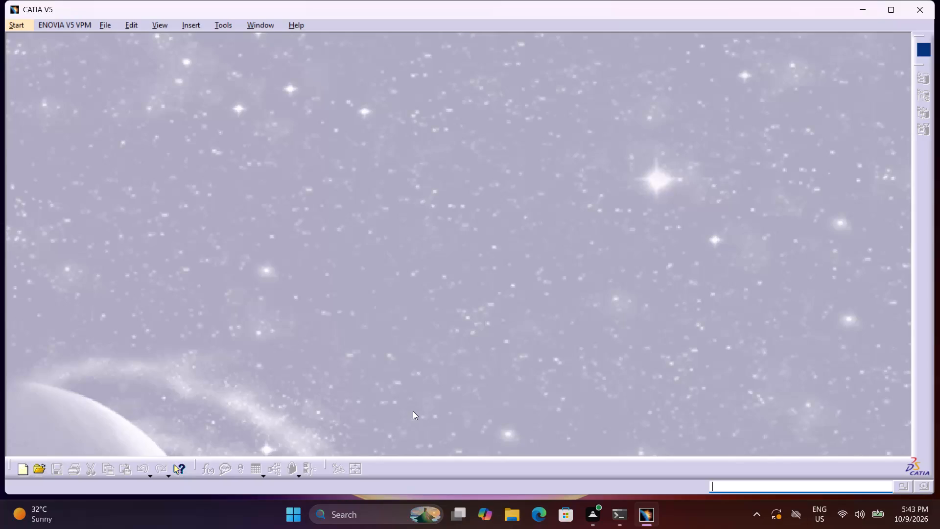
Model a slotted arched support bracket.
Create a new Part Design part named "catia 19".
{"action": "left_click", "coordinate": [28, 27]}
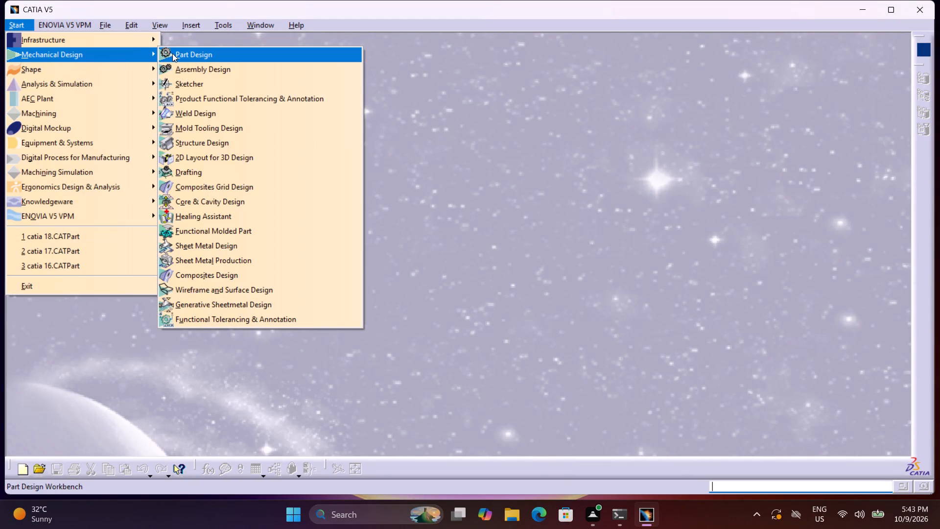
{"action": "left_click", "coordinate": [172, 53]}
{"action": "type", "text": "catia"}
{"action": "key", "text": "space"}
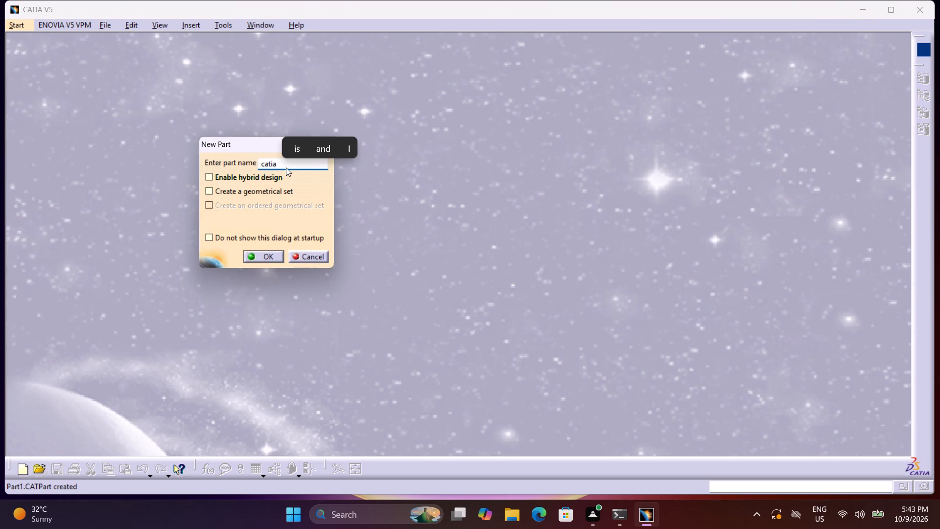
{"action": "type", "text": "19"}
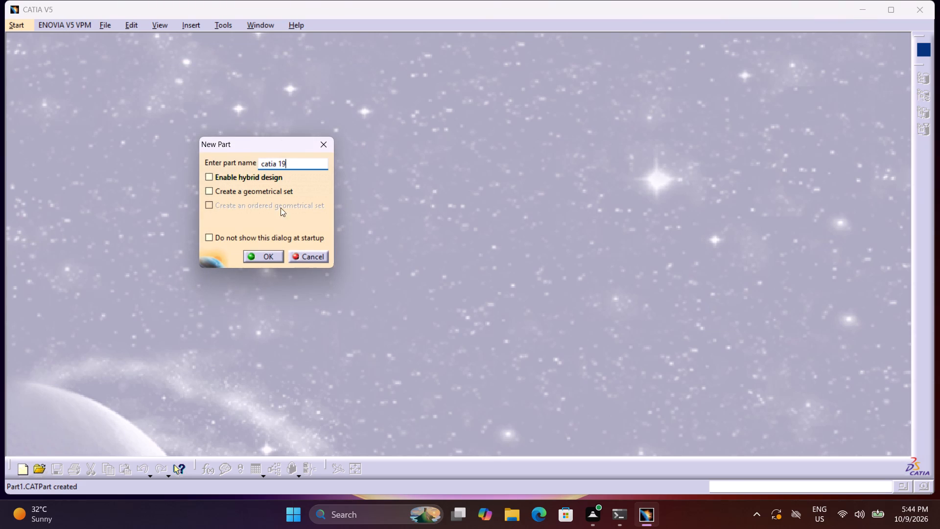
{"action": "left_click", "coordinate": [267, 255]}
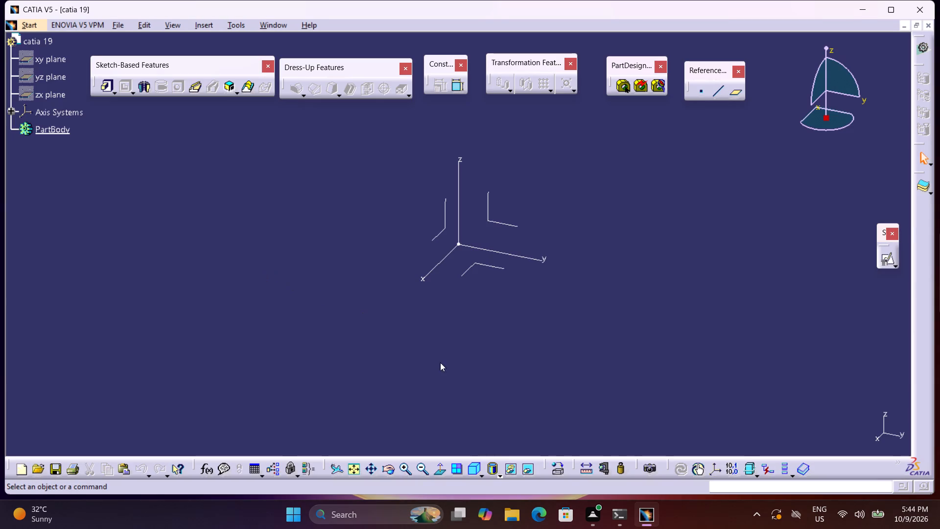
Start a positioned sketch on the xy plane with its axes swapped and the V direction reversed.
{"action": "left_click", "coordinate": [473, 463]}
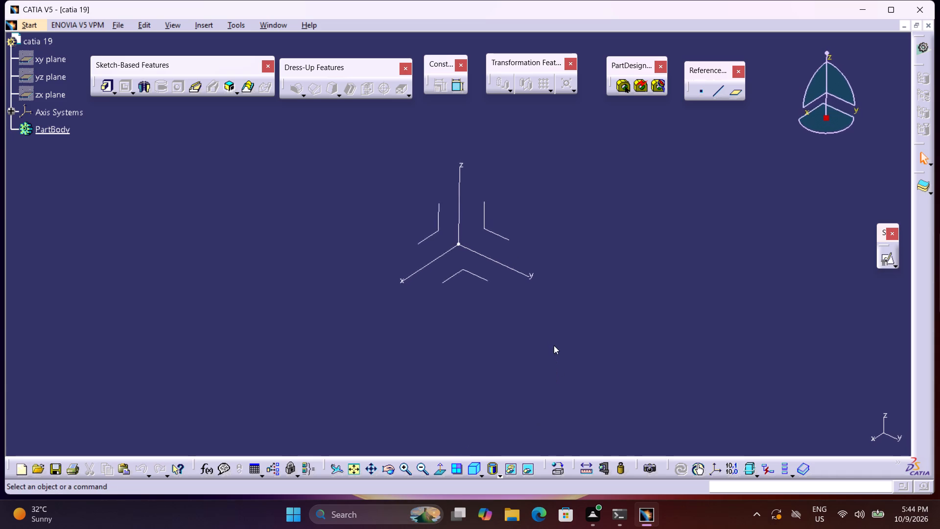
{"action": "middle_click_drag", "start_coordinate": [526, 346], "coordinate": [502, 353]}
{"action": "middle_click_drag", "start_coordinate": [450, 347], "coordinate": [477, 368]}
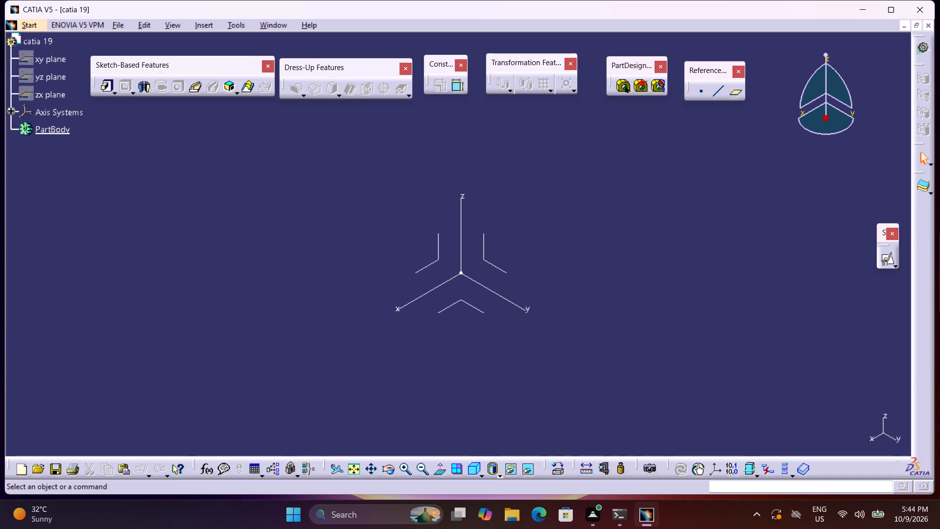
{"action": "left_click", "coordinate": [887, 261]}
{"action": "left_click", "coordinate": [475, 307]}
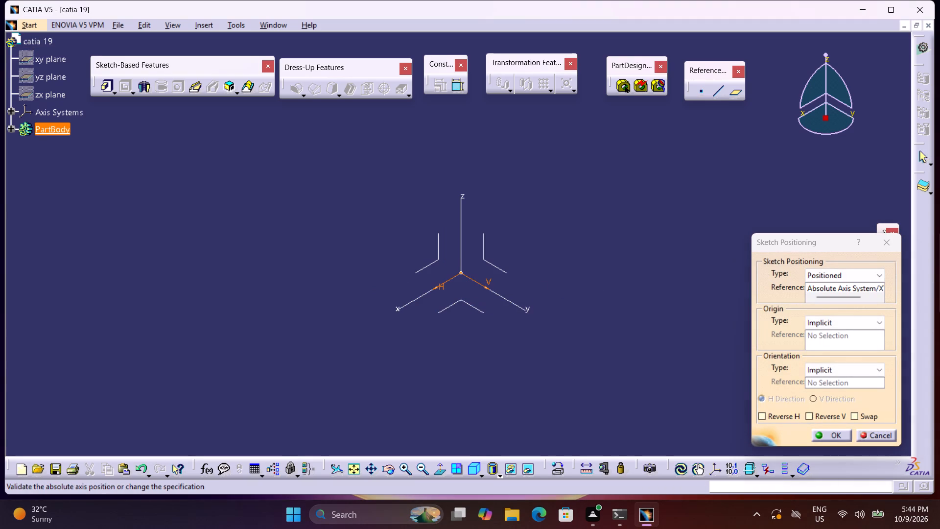
{"action": "left_click", "coordinate": [862, 411]}
{"action": "left_click", "coordinate": [836, 416]}
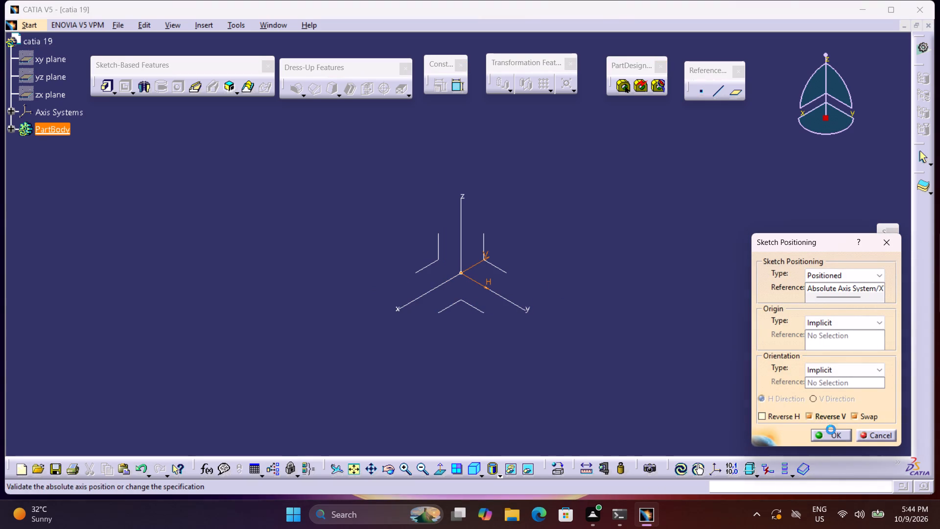
{"action": "left_click", "coordinate": [829, 434]}
Sketch a rectangle with one corner at the origin, about 110 mm wide and extending about 72 mm below the horizontal axis.
{"action": "middle_click_drag", "start_coordinate": [657, 294], "coordinate": [652, 294]}
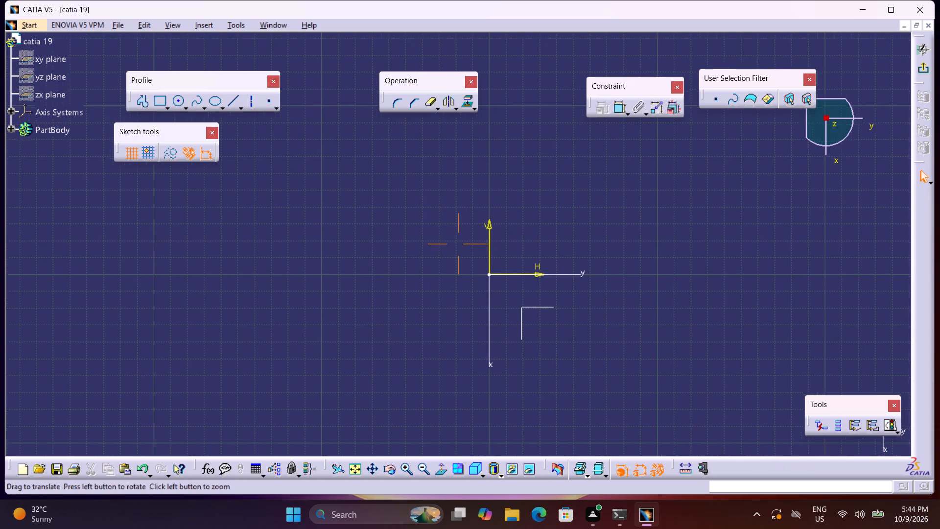
{"action": "middle_click_drag", "start_coordinate": [652, 294], "coordinate": [611, 313]}
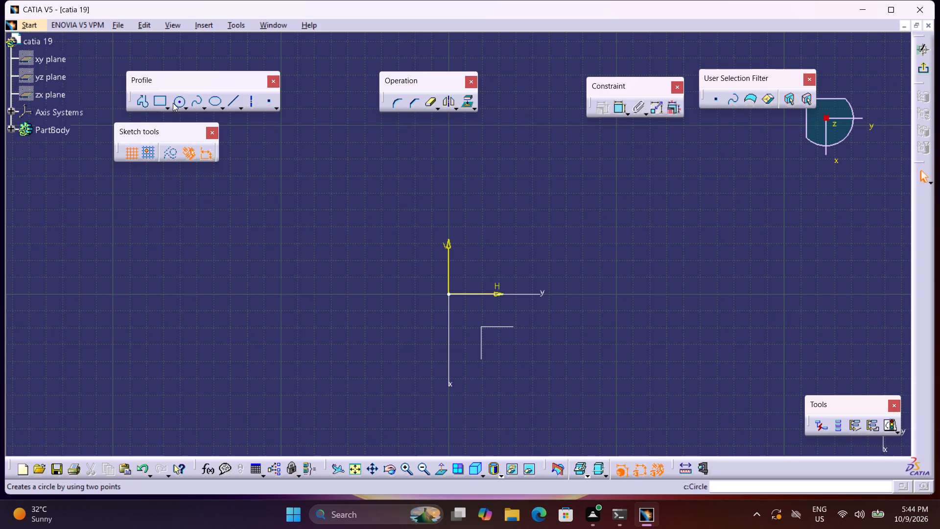
{"action": "left_click", "coordinate": [164, 106]}
{"action": "left_click", "coordinate": [159, 103]}
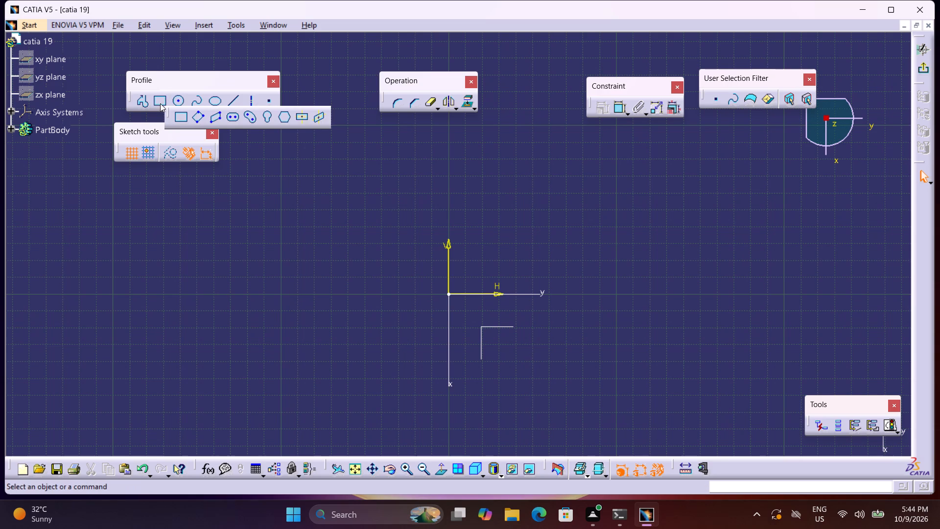
{"action": "left_click", "coordinate": [160, 103]}
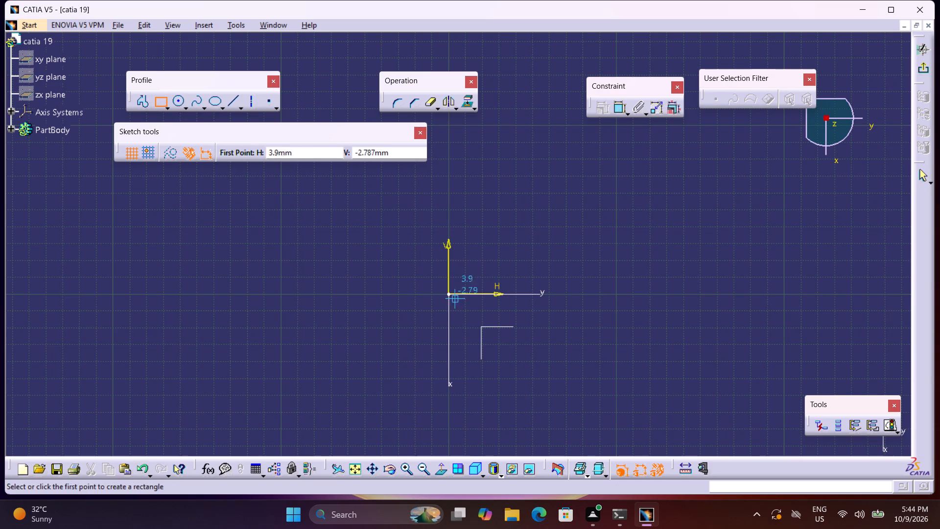
{"action": "left_click", "coordinate": [447, 292]}
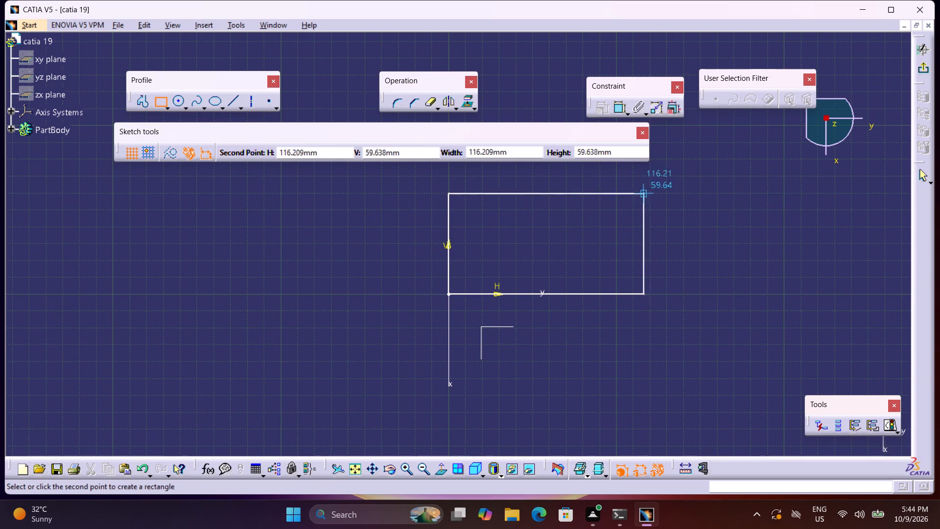
{"action": "left_click", "coordinate": [633, 180]}
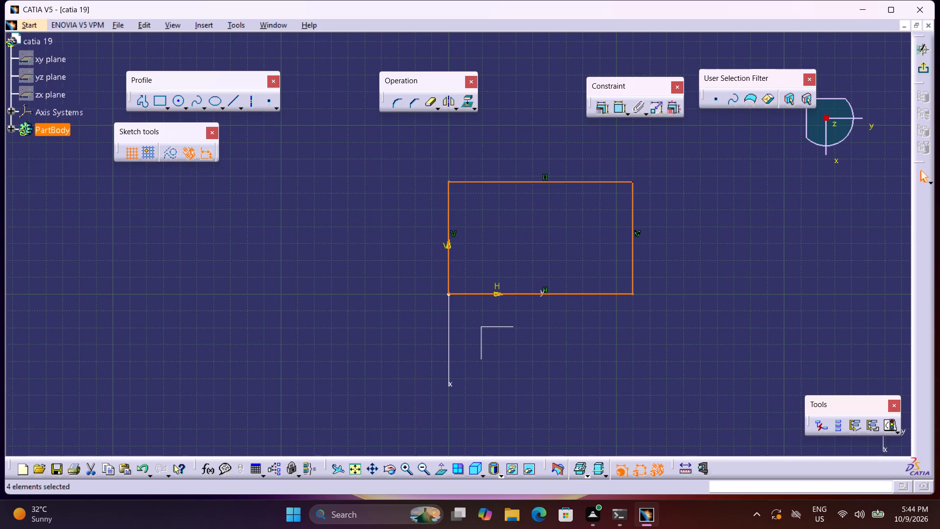
{"action": "left_click_drag", "start_coordinate": [485, 184], "coordinate": [487, 415]}
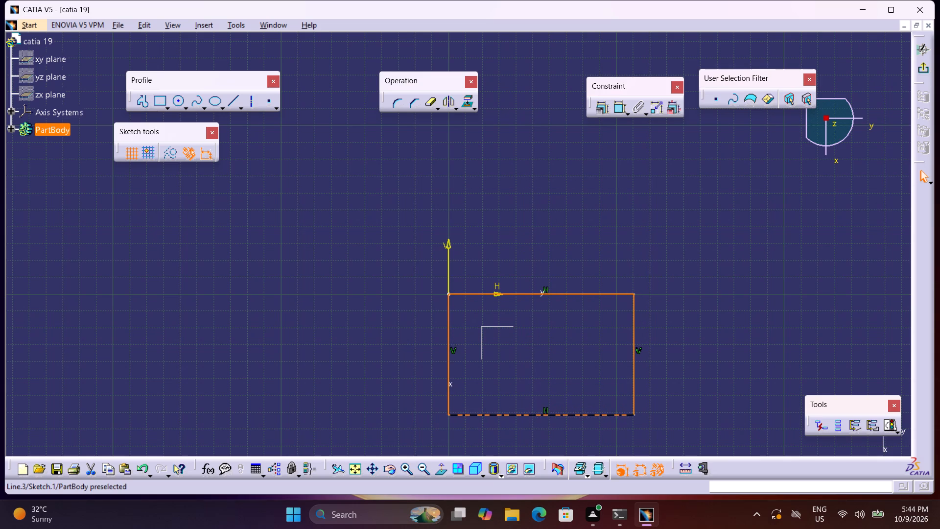
Dimension the rectangle's vertical side and set it to 105 mm.
{"action": "middle_click_drag", "start_coordinate": [487, 395], "coordinate": [475, 269]}
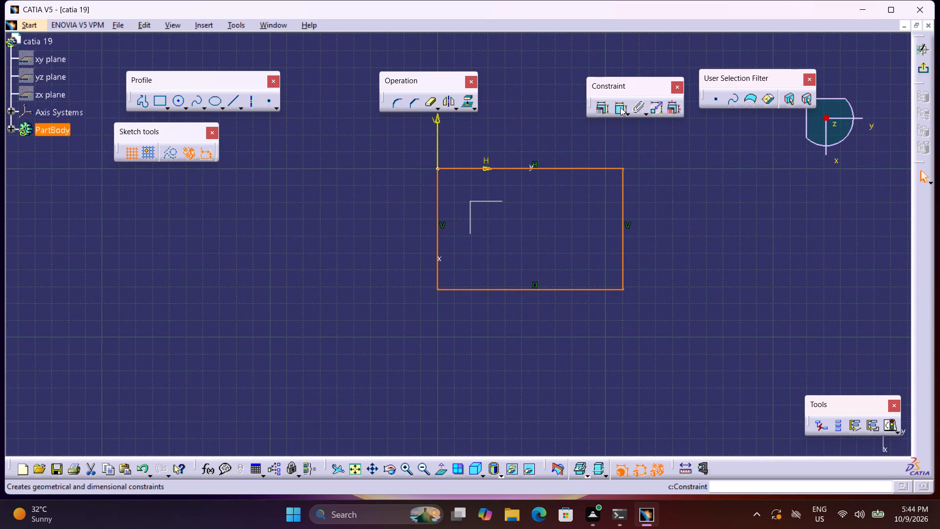
{"action": "double_click", "coordinate": [620, 106]}
{"action": "left_click", "coordinate": [623, 186]}
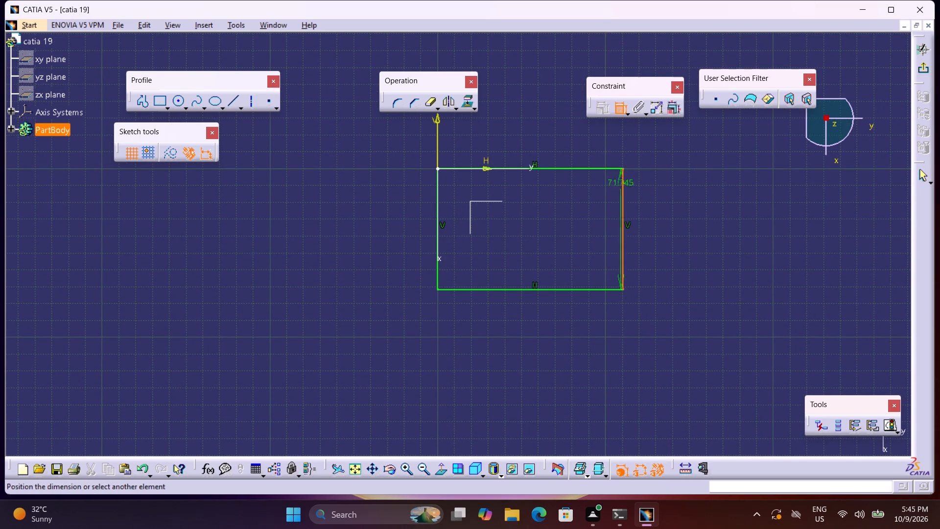
{"action": "left_click", "coordinate": [665, 224]}
{"action": "double_click", "coordinate": [666, 220]}
{"action": "key", "text": "1"}
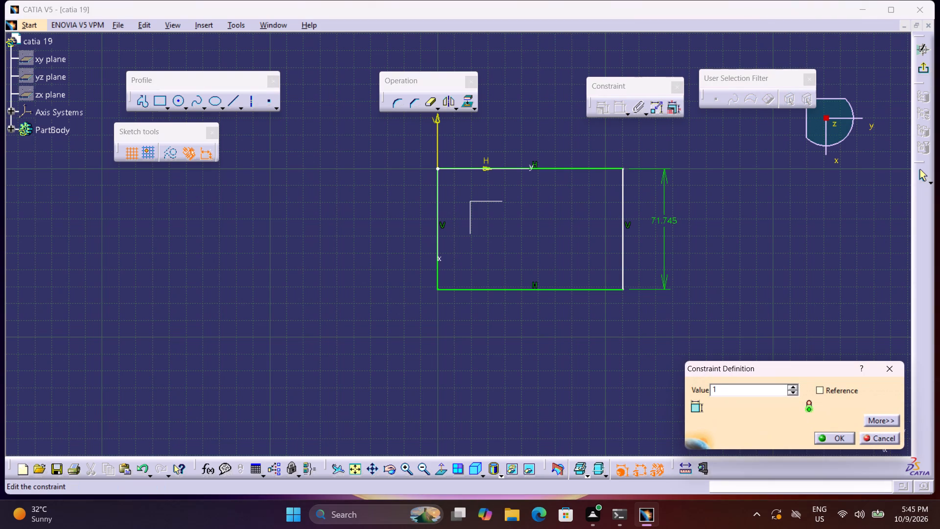
{"action": "key", "text": "0"}
{"action": "key", "text": "5"}
{"action": "key", "text": "Return"}
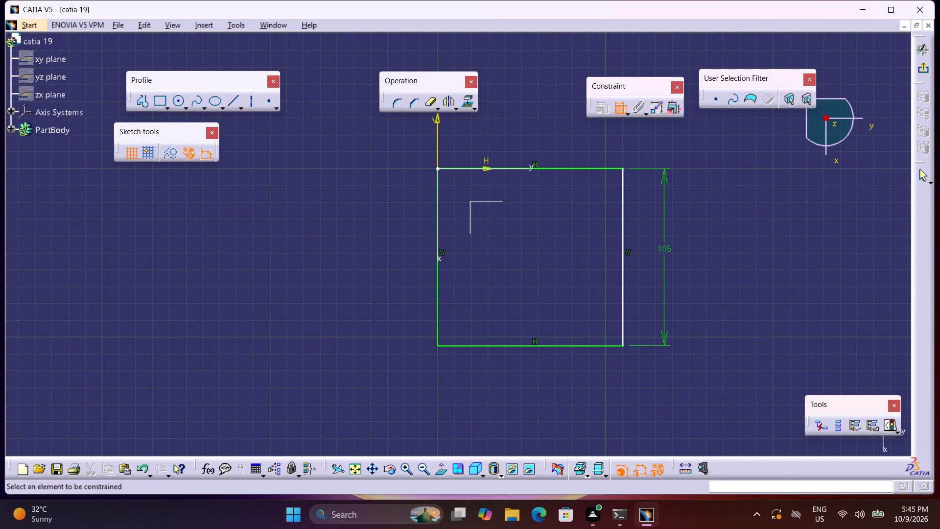
Dimension the rectangle's lower horizontal side, set it to 98 mm, and exit the sketch.
{"action": "left_click", "coordinate": [572, 346]}
{"action": "left_click", "coordinate": [563, 375]}
{"action": "double_click", "coordinate": [562, 369]}
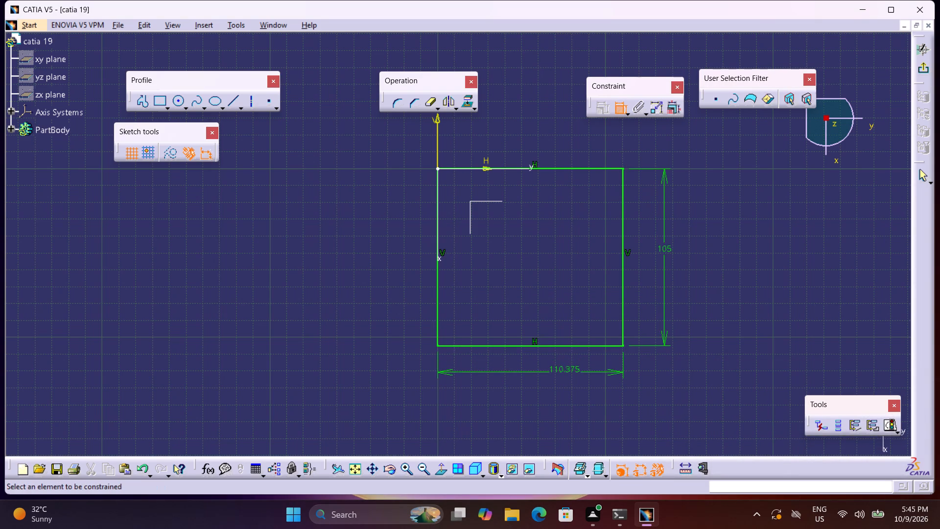
{"action": "key", "text": "0"}
{"action": "key", "text": "BackSpace"}
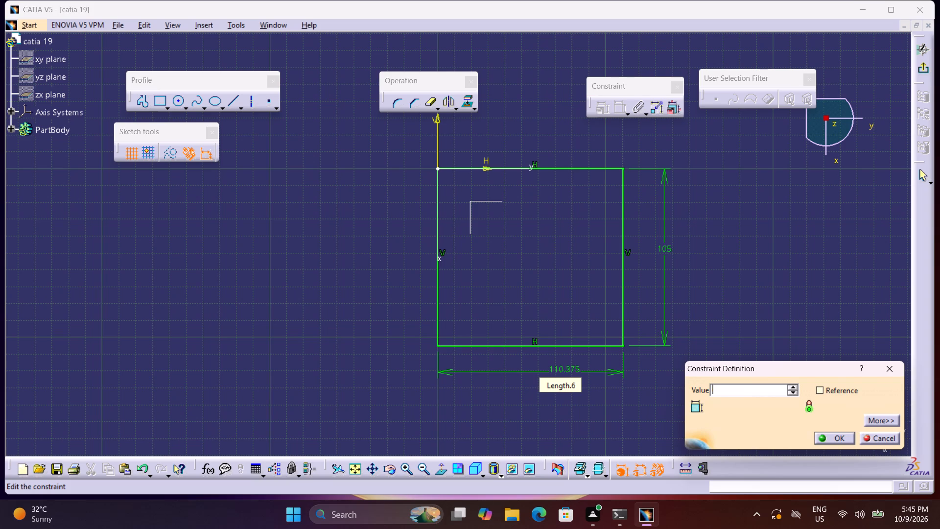
{"action": "type", "text": "89"}
{"action": "key", "text": "BackSpace"}
{"action": "key", "text": "BackSpace"}
{"action": "type", "text": "98"}
{"action": "key", "text": "Return"}
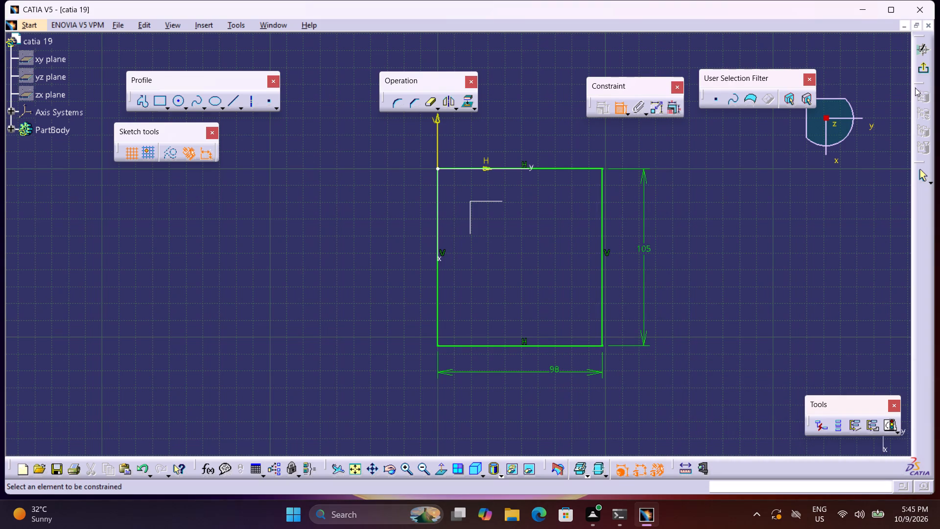
{"action": "left_click", "coordinate": [922, 67]}
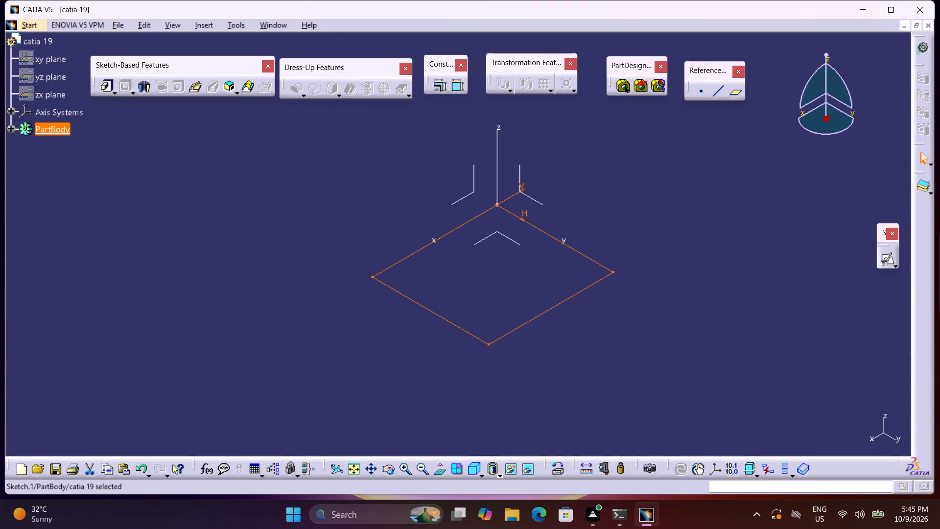
Pad the rectangular sketch to a length of 18 mm.
{"action": "left_click", "coordinate": [105, 86]}
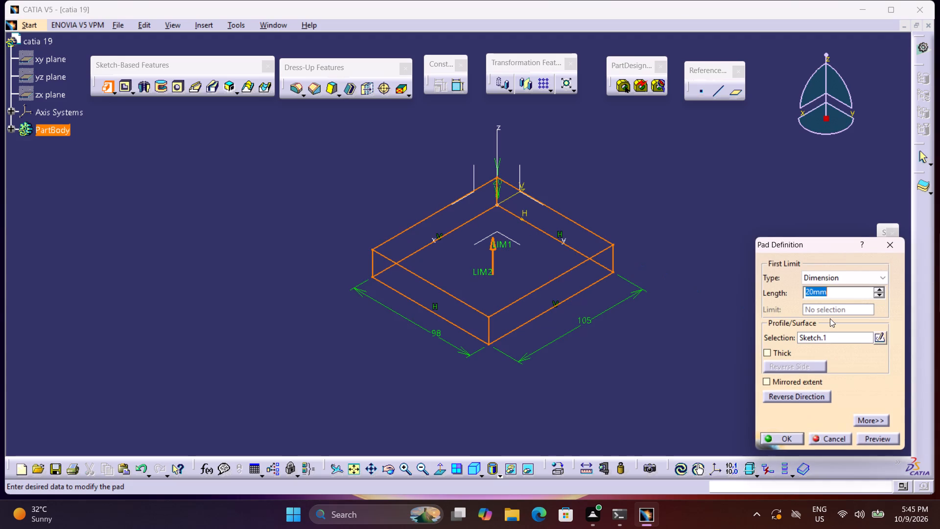
{"action": "type", "text": "18"}
{"action": "key", "text": "Return"}
{"action": "left_click", "coordinate": [674, 325]}
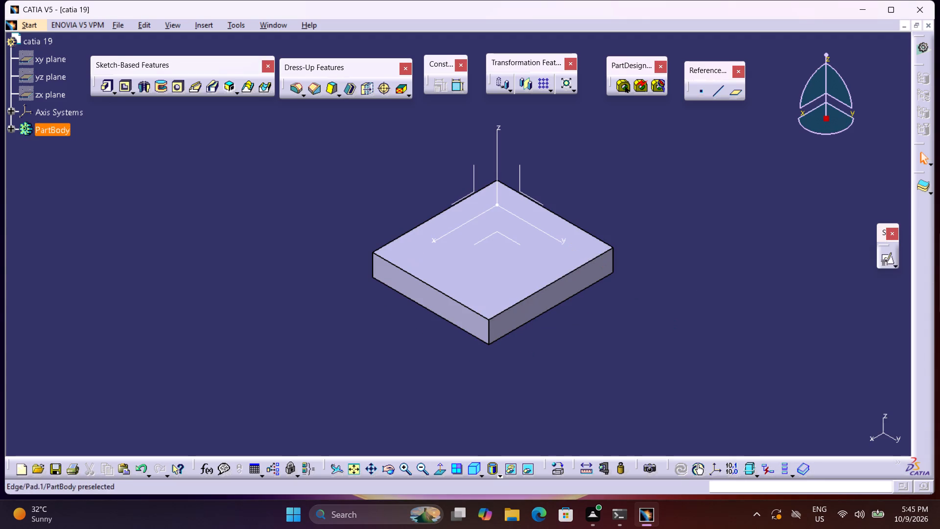
Apply an edge fillet with a 15 mm radius to the four vertical corner edges of the plate.
{"action": "left_click", "coordinate": [296, 82]}
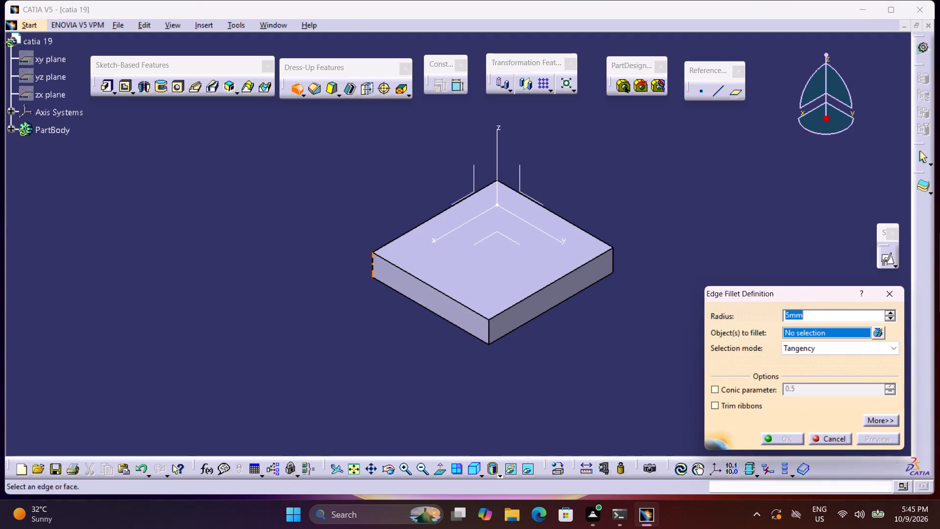
{"action": "left_click", "coordinate": [373, 266]}
{"action": "left_click", "coordinate": [489, 328]}
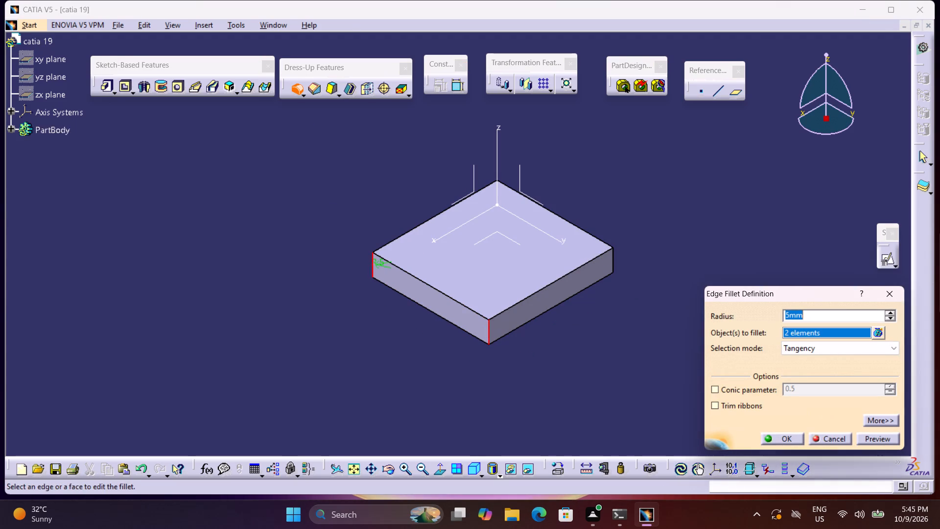
{"action": "left_click", "coordinate": [615, 265]}
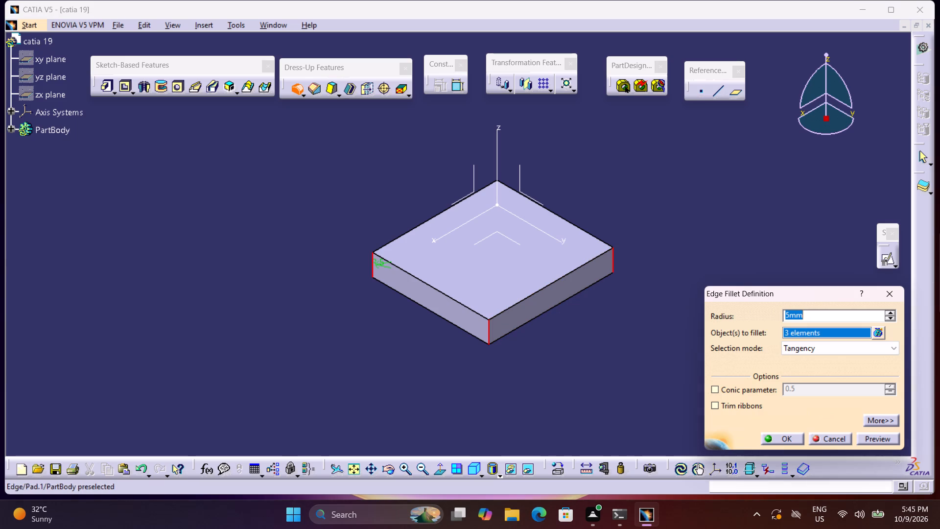
{"action": "middle_click_drag", "start_coordinate": [611, 232], "coordinate": [225, 403]}
{"action": "right_click_drag", "start_coordinate": [574, 243], "coordinate": [225, 403]}
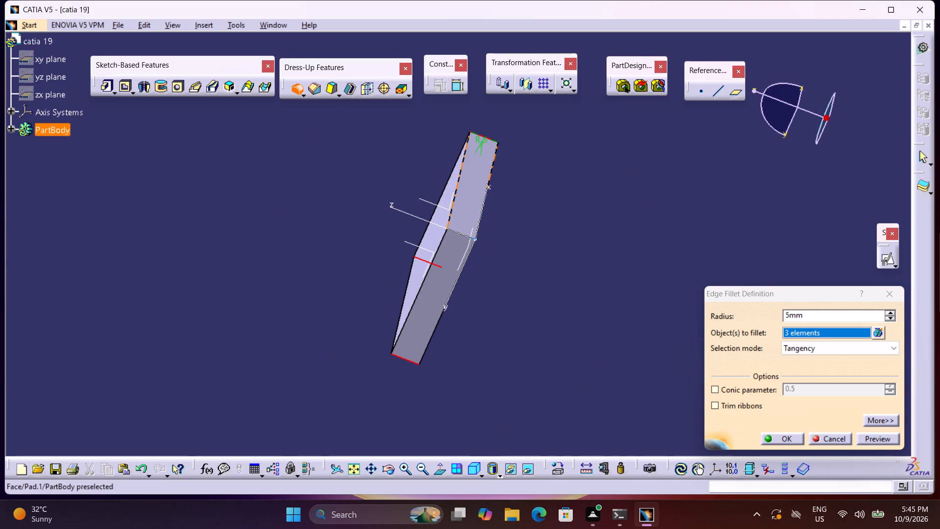
{"action": "left_click", "coordinate": [461, 235]}
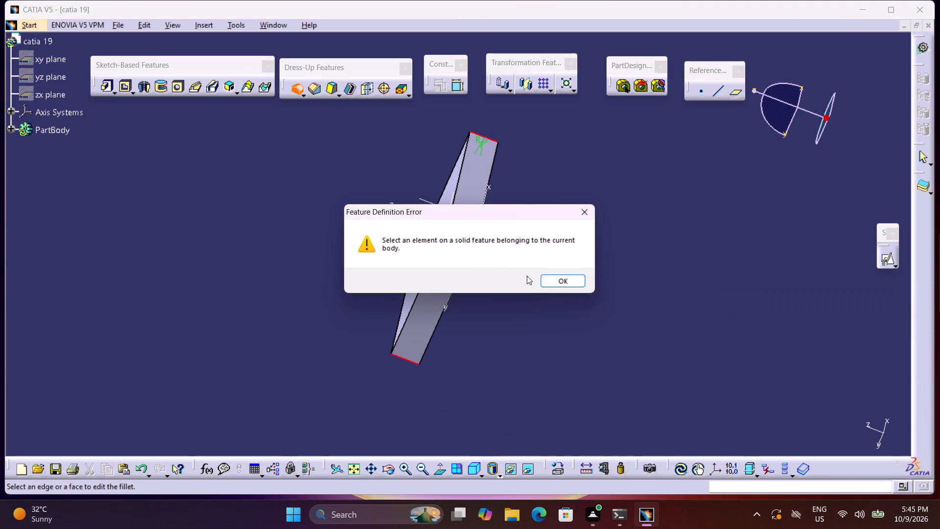
{"action": "left_click", "coordinate": [551, 284]}
{"action": "middle_click_drag", "start_coordinate": [493, 274], "coordinate": [478, 259]}
{"action": "right_click", "coordinate": [489, 274]}
{"action": "middle_click_drag", "start_coordinate": [469, 228], "coordinate": [463, 203]}
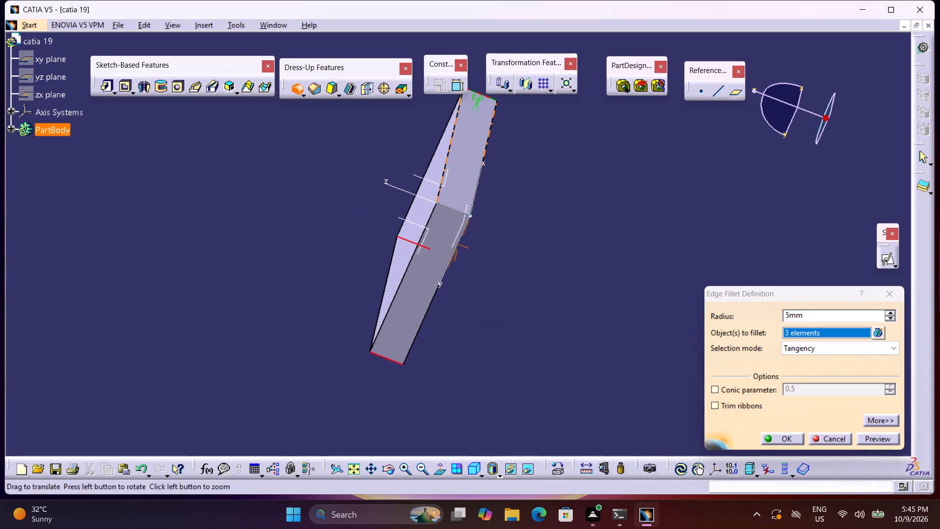
{"action": "middle_click_drag", "start_coordinate": [463, 203], "coordinate": [463, 196]}
{"action": "middle_click_drag", "start_coordinate": [463, 180], "coordinate": [459, 136]}
{"action": "middle_click", "coordinate": [457, 128]}
{"action": "middle_click_drag", "start_coordinate": [494, 320], "coordinate": [490, 229]}
{"action": "right_click", "coordinate": [529, 372]}
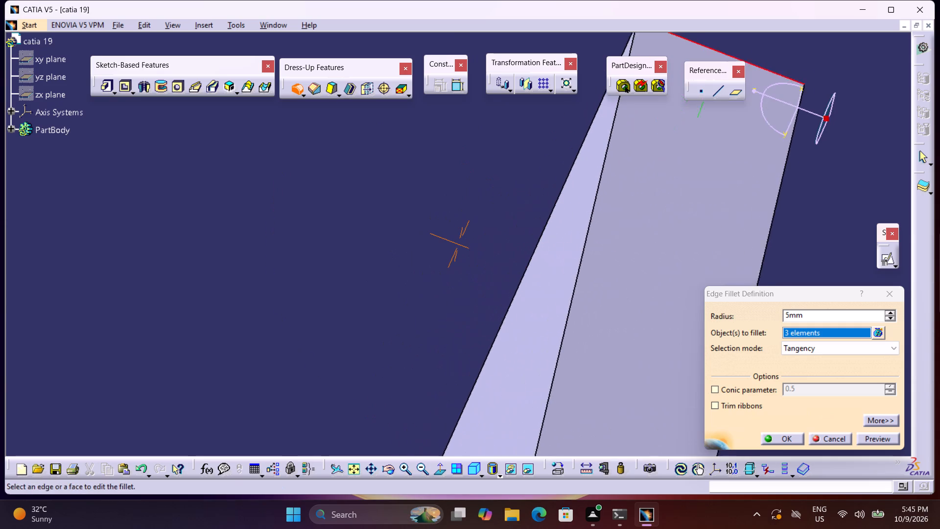
{"action": "middle_click_drag", "start_coordinate": [490, 229], "coordinate": [490, 227]}
{"action": "middle_click_drag", "start_coordinate": [634, 368], "coordinate": [529, 162]}
{"action": "middle_click_drag", "start_coordinate": [518, 287], "coordinate": [516, 281]}
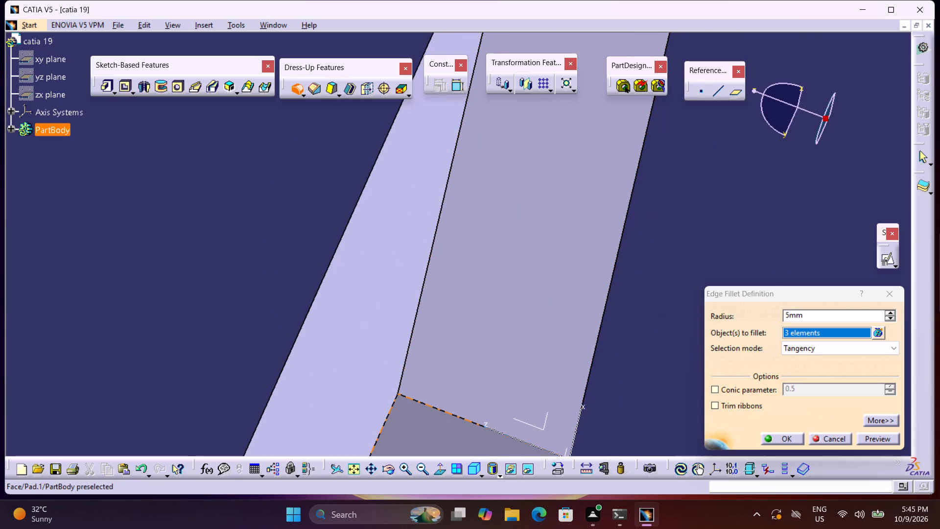
{"action": "left_click", "coordinate": [429, 405]}
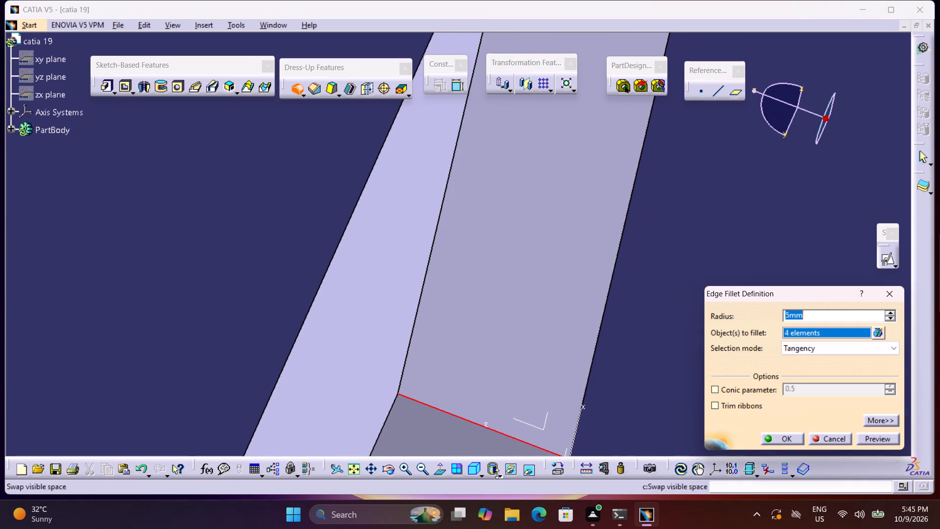
{"action": "left_click", "coordinate": [358, 473]}
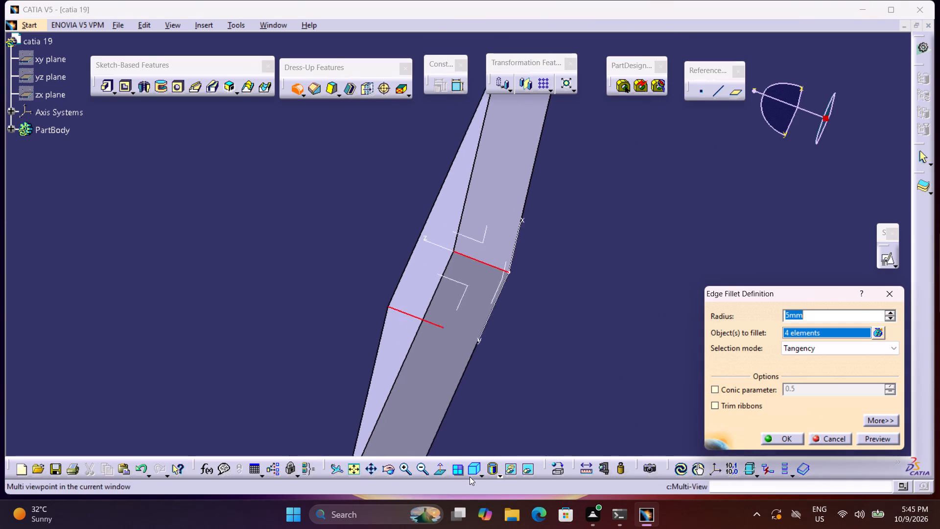
{"action": "left_click", "coordinate": [470, 476]}
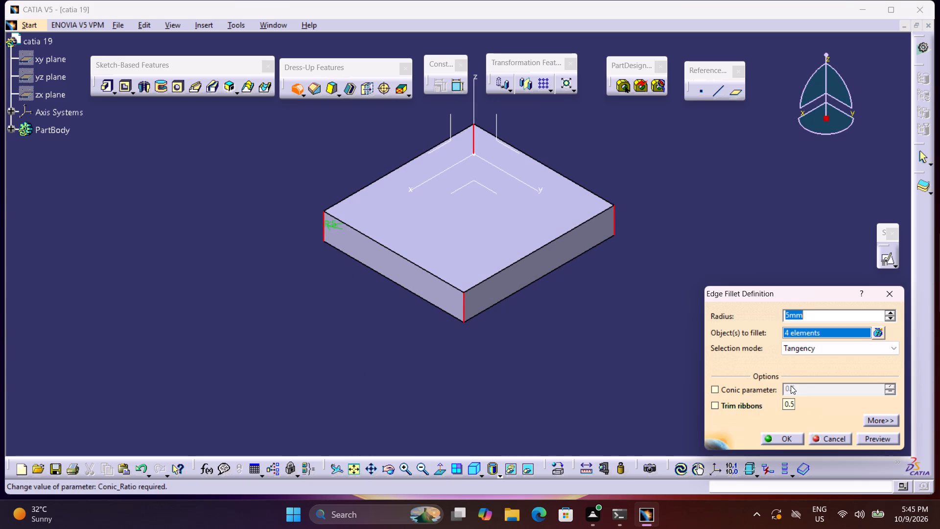
{"action": "key", "text": "1"}
{"action": "key", "text": "5"}
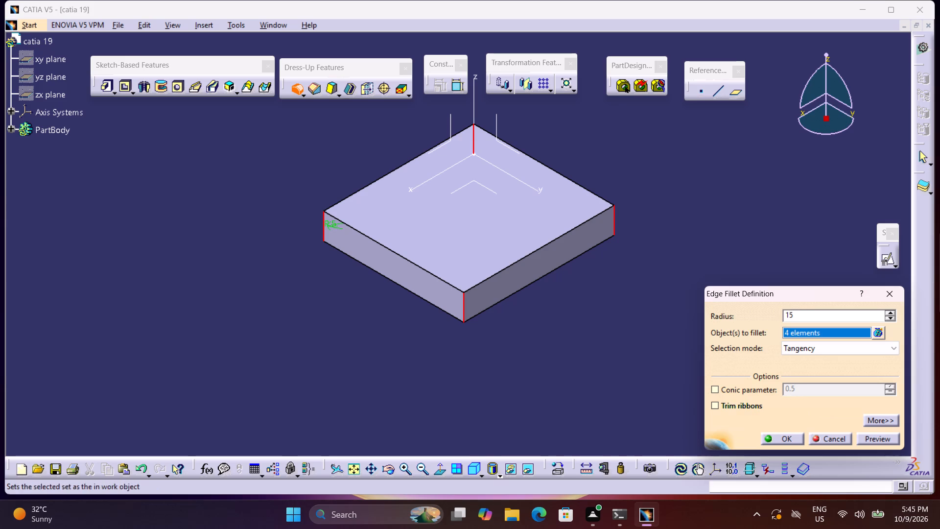
{"action": "left_click", "coordinate": [885, 444]}
{"action": "left_click", "coordinate": [792, 437]}
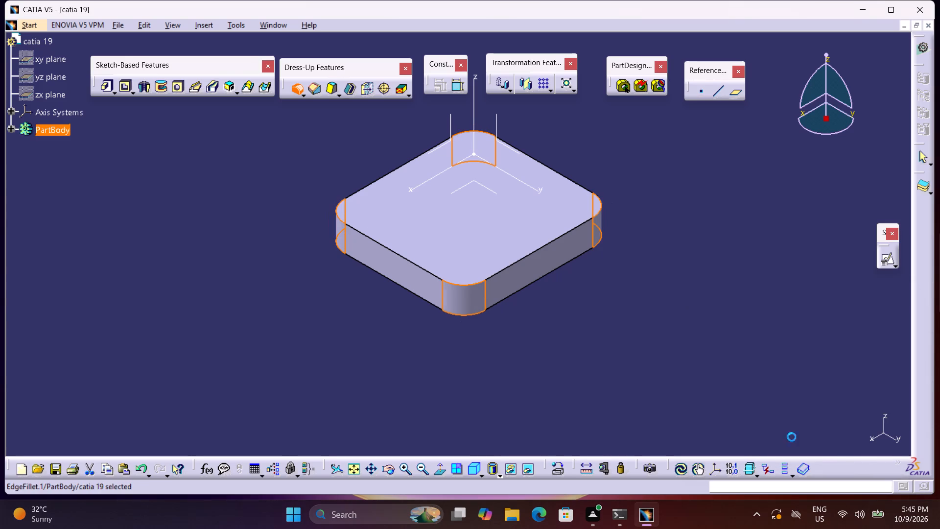
{"action": "left_click", "coordinate": [727, 385]}
Define a 15 mm diameter Up To Next hole on the plate's top face, near the corner at the far end of the x axis.
{"action": "middle_click_drag", "start_coordinate": [715, 342], "coordinate": [714, 343]}
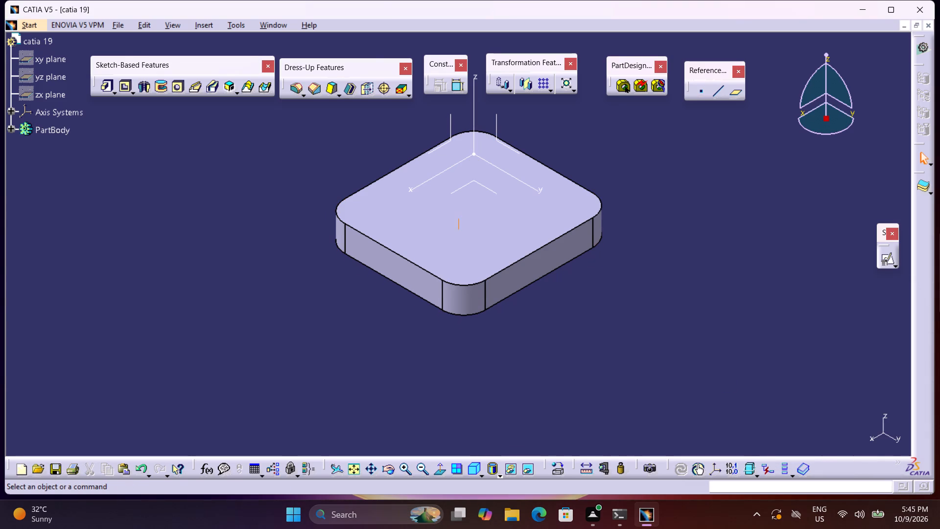
{"action": "middle_click_drag", "start_coordinate": [714, 343], "coordinate": [724, 409]}
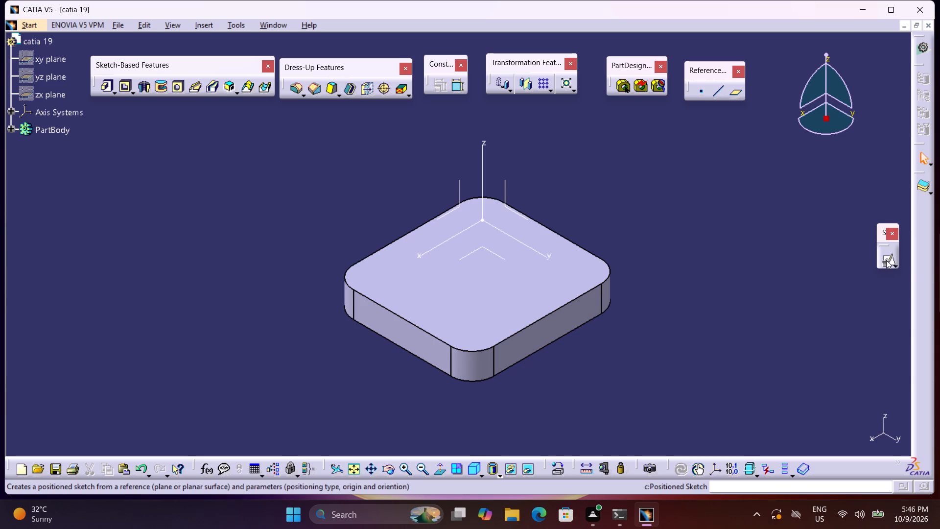
{"action": "left_click", "coordinate": [107, 86]}
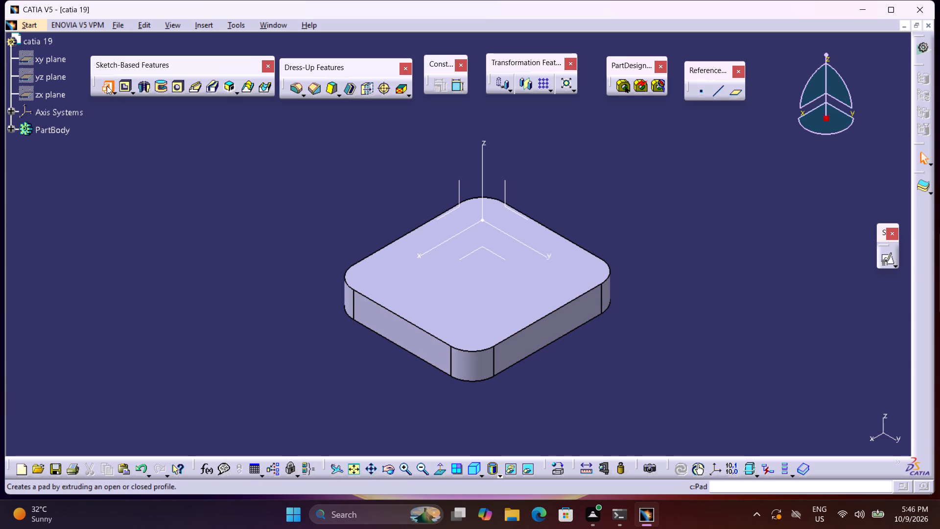
{"action": "left_click", "coordinate": [179, 89]}
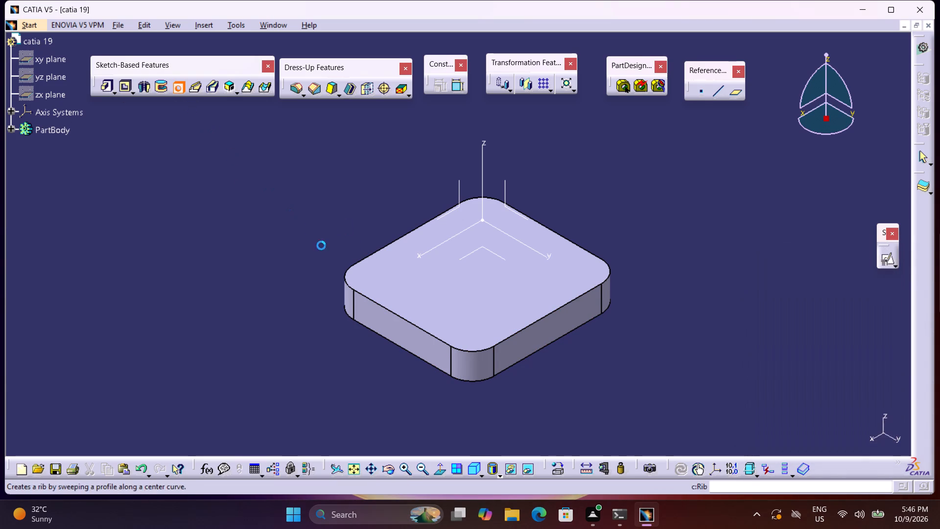
{"action": "left_click", "coordinate": [345, 276]}
{"action": "left_click", "coordinate": [363, 279]}
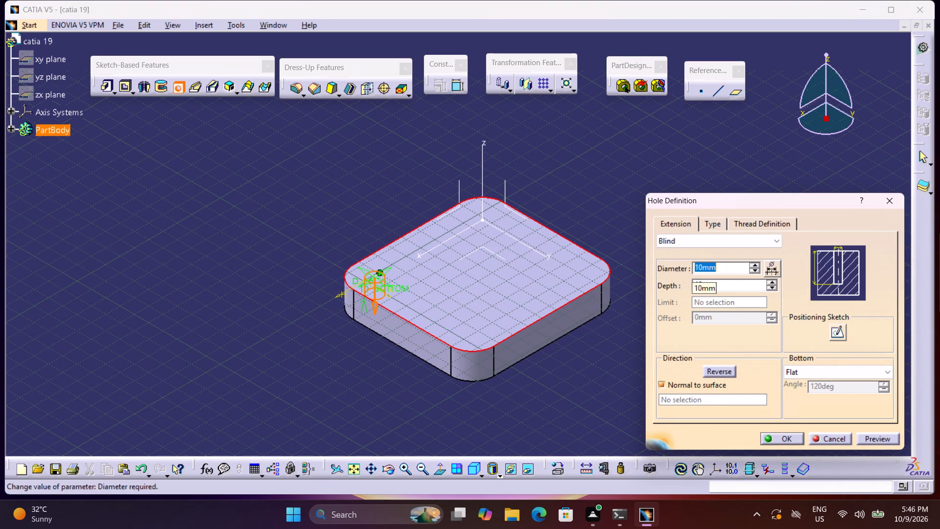
{"action": "type", "text": "15"}
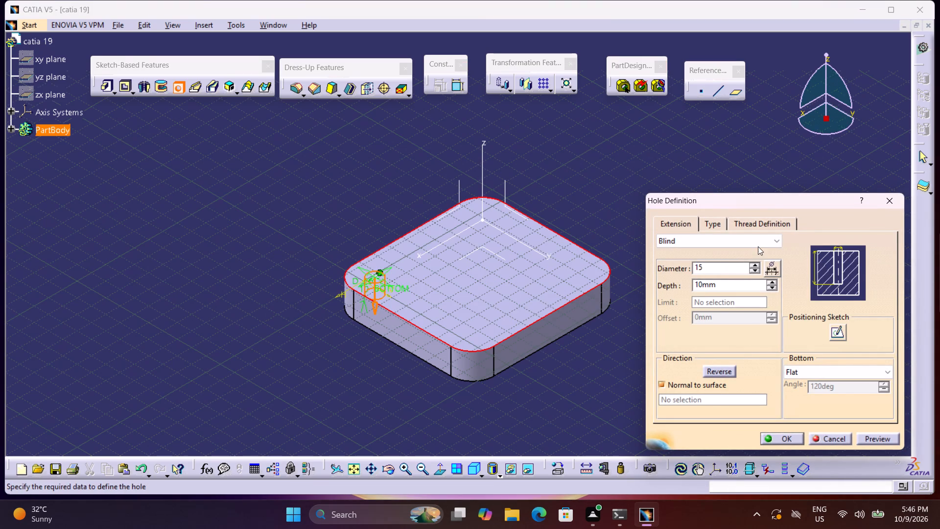
{"action": "left_click", "coordinate": [758, 246]}
{"action": "left_click", "coordinate": [728, 264]}
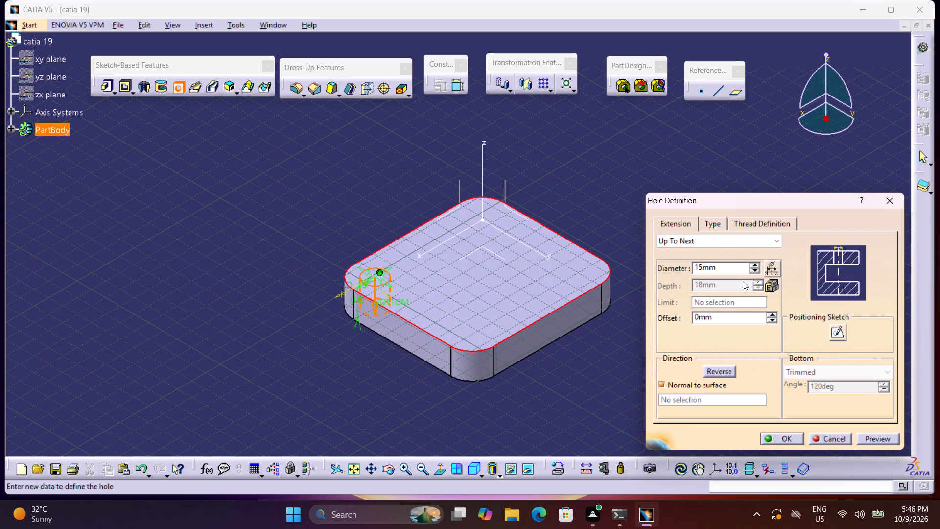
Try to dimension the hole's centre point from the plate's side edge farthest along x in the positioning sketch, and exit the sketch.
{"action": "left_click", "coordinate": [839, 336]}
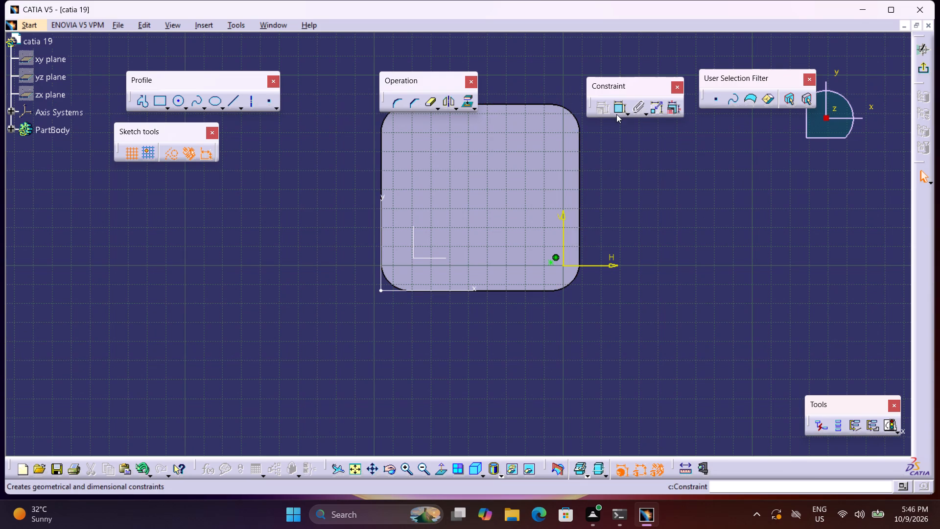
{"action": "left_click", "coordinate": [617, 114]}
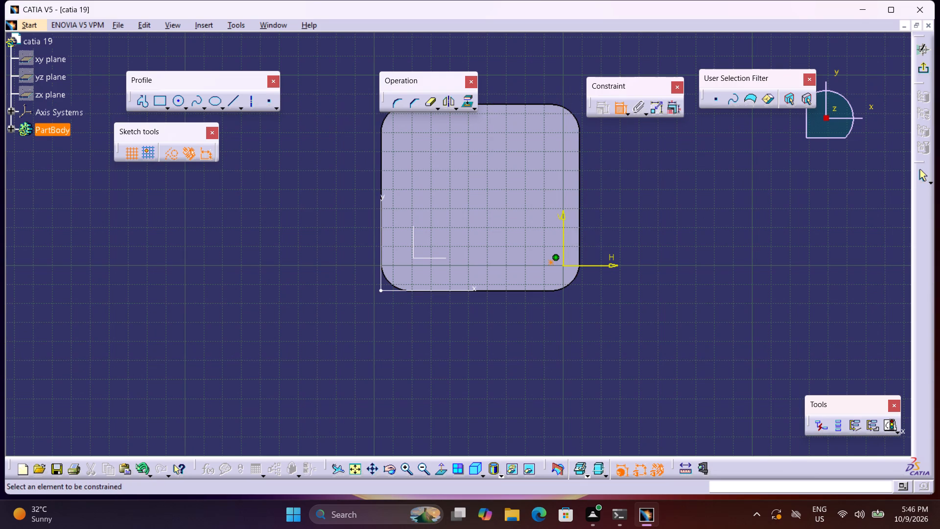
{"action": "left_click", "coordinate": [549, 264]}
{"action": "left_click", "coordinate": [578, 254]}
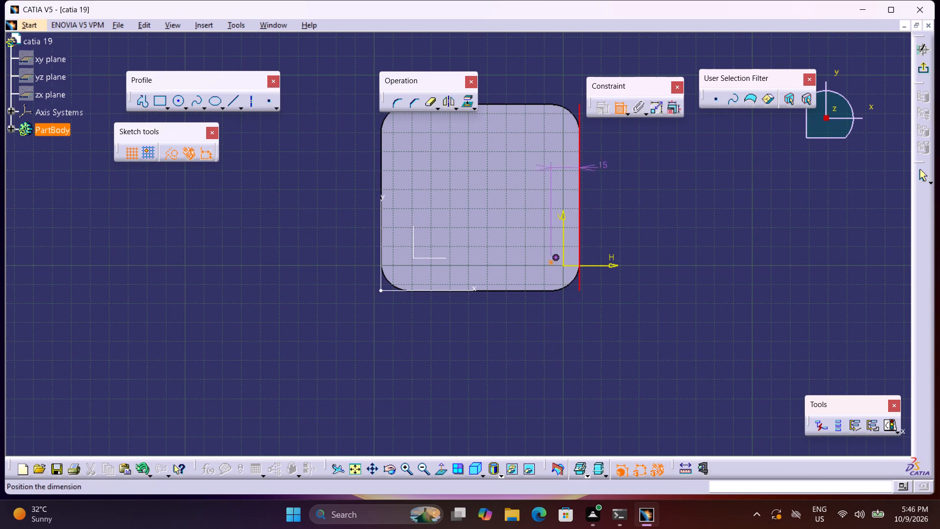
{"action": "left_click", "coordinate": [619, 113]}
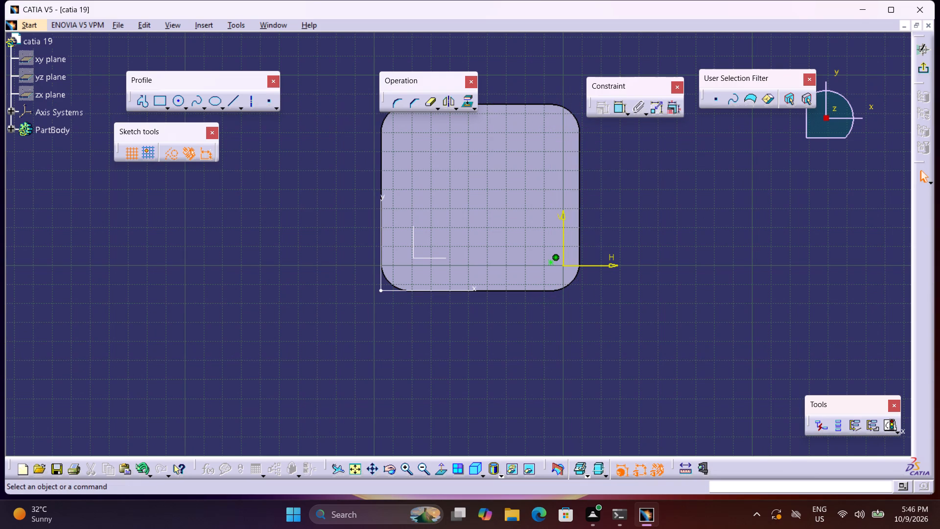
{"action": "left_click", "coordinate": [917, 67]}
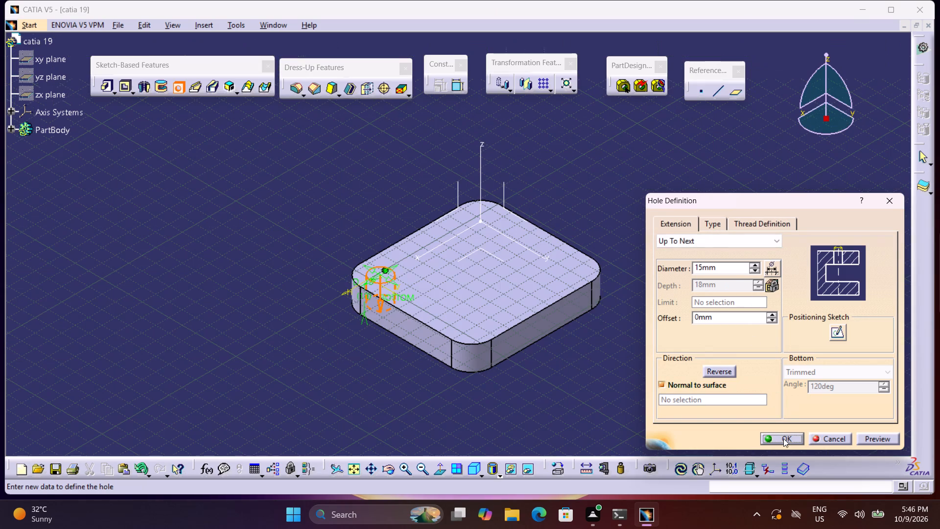
Apply the hole definition to cut the 15 mm hole in the plate.
{"action": "left_click", "coordinate": [784, 439]}
{"action": "left_click", "coordinate": [713, 335]}
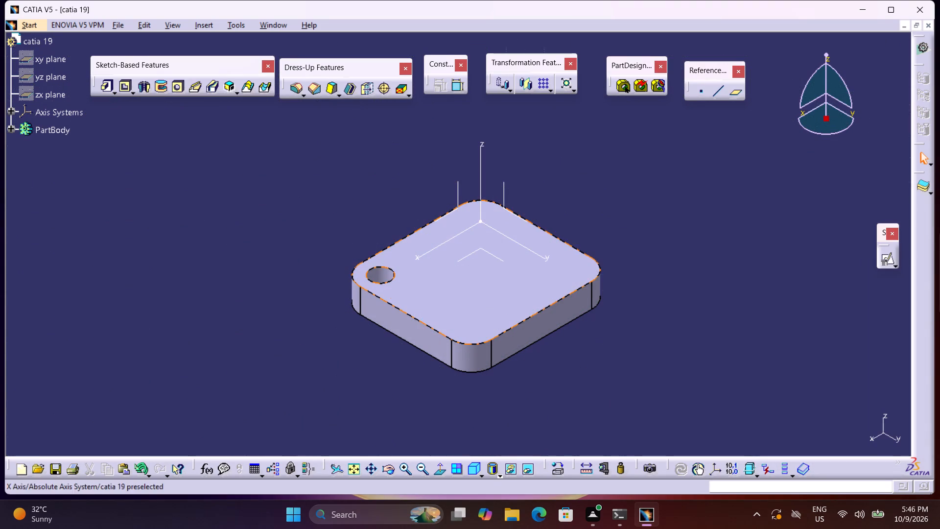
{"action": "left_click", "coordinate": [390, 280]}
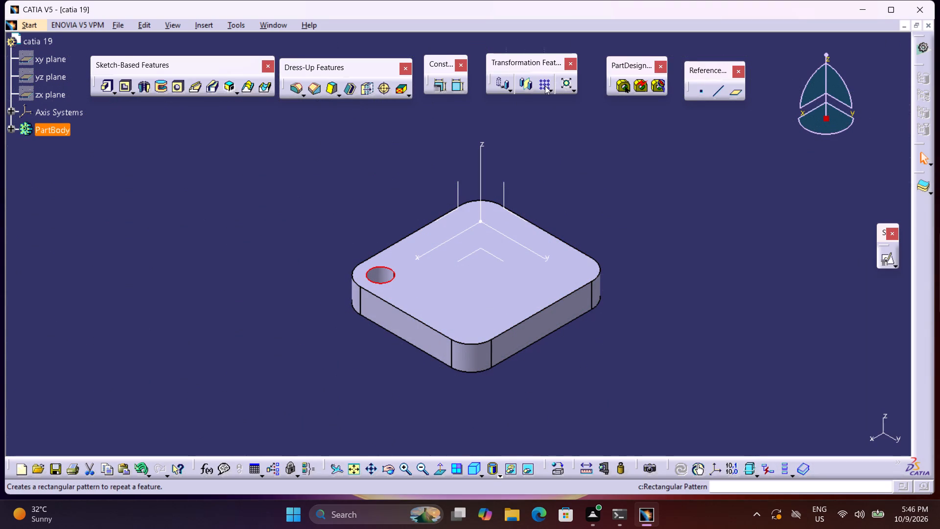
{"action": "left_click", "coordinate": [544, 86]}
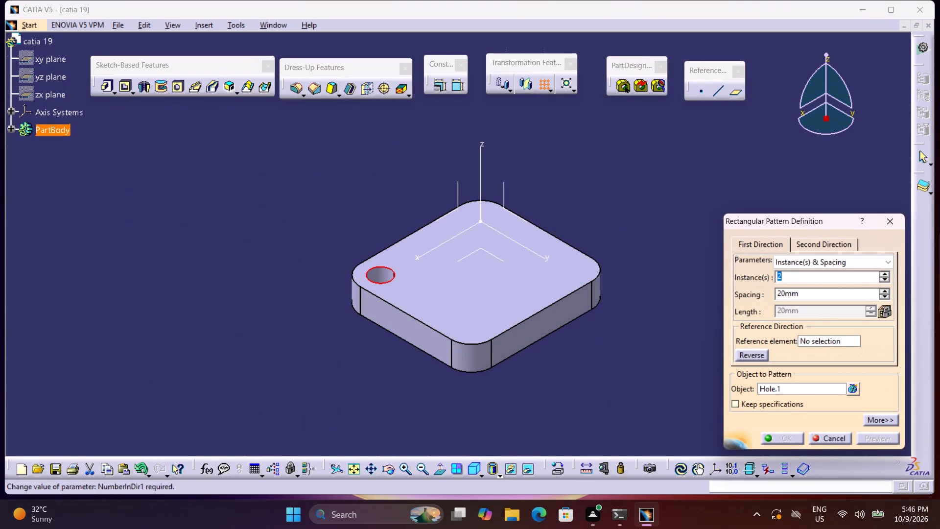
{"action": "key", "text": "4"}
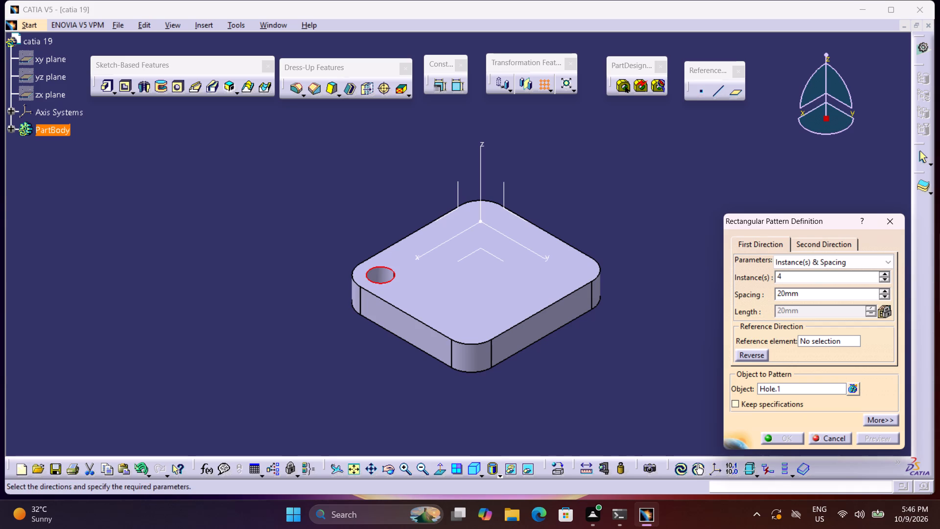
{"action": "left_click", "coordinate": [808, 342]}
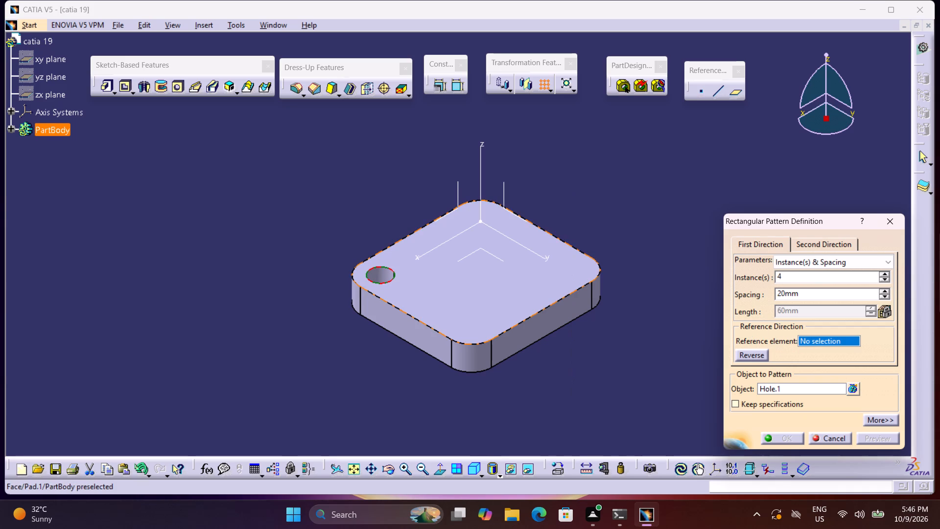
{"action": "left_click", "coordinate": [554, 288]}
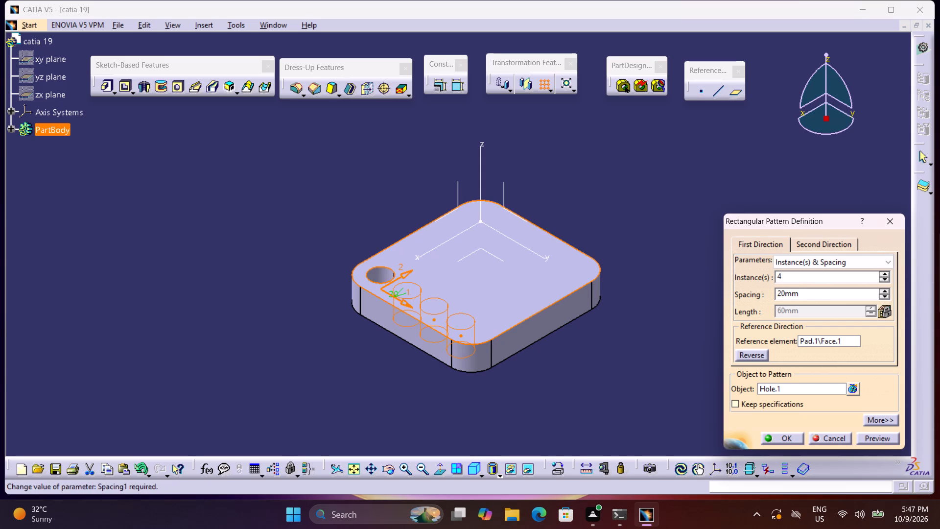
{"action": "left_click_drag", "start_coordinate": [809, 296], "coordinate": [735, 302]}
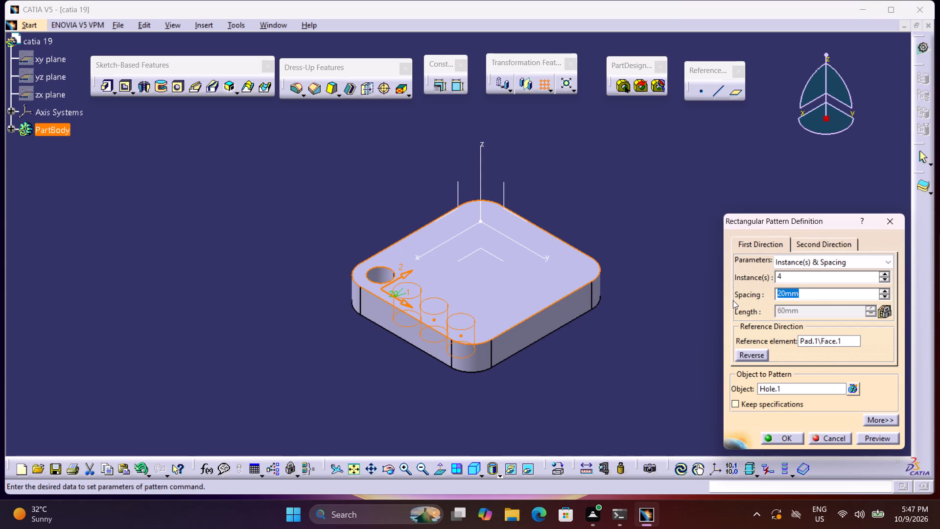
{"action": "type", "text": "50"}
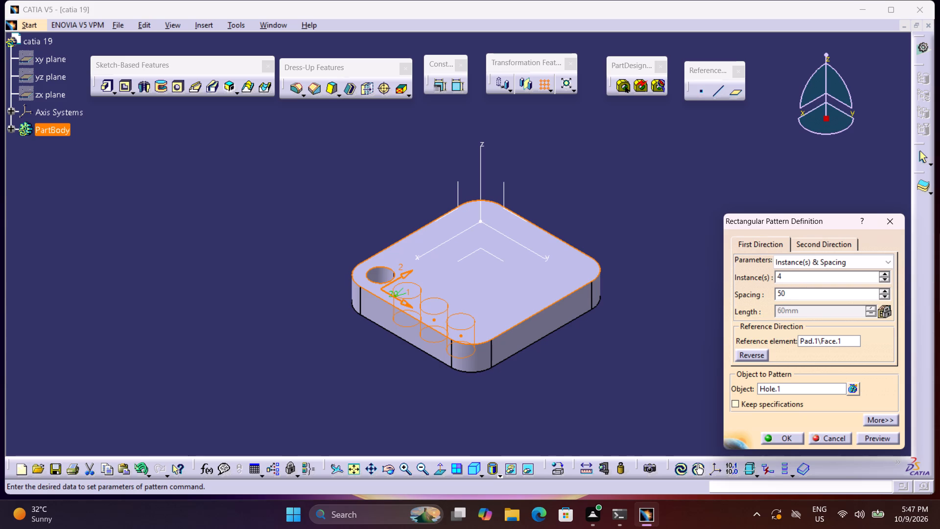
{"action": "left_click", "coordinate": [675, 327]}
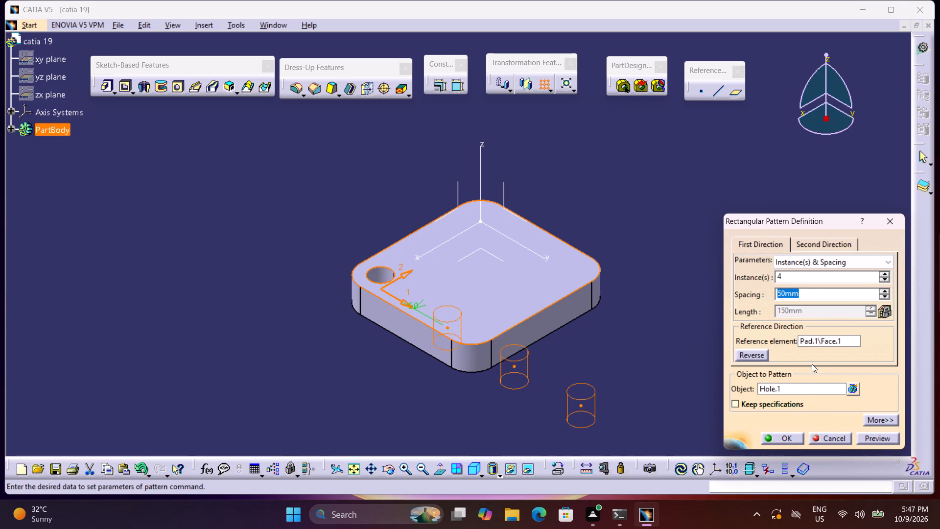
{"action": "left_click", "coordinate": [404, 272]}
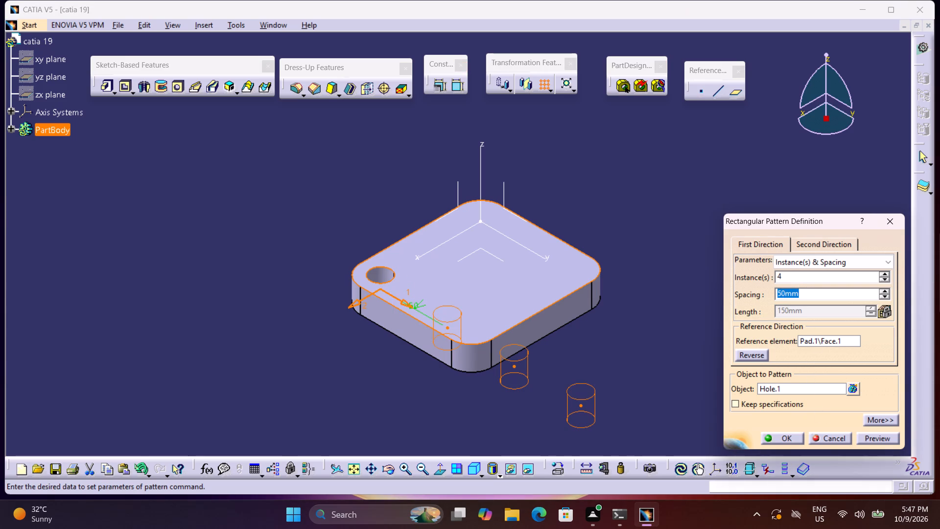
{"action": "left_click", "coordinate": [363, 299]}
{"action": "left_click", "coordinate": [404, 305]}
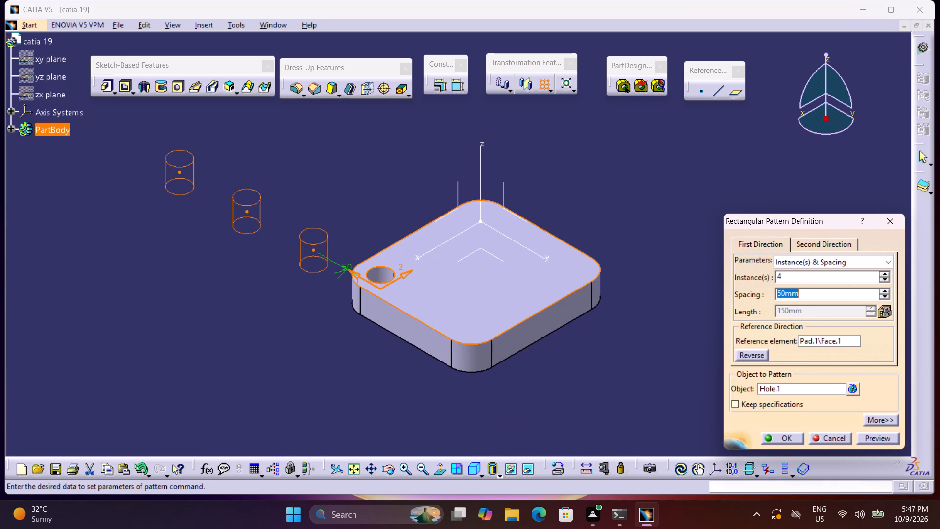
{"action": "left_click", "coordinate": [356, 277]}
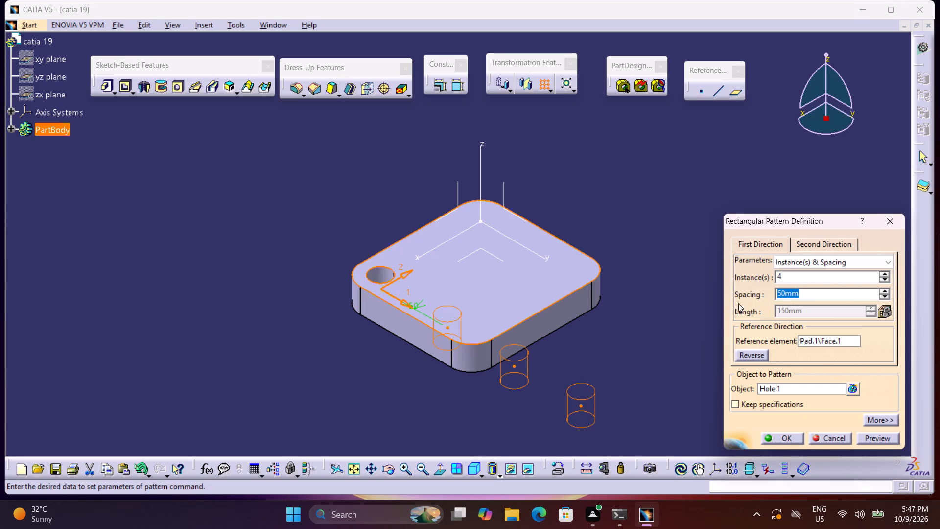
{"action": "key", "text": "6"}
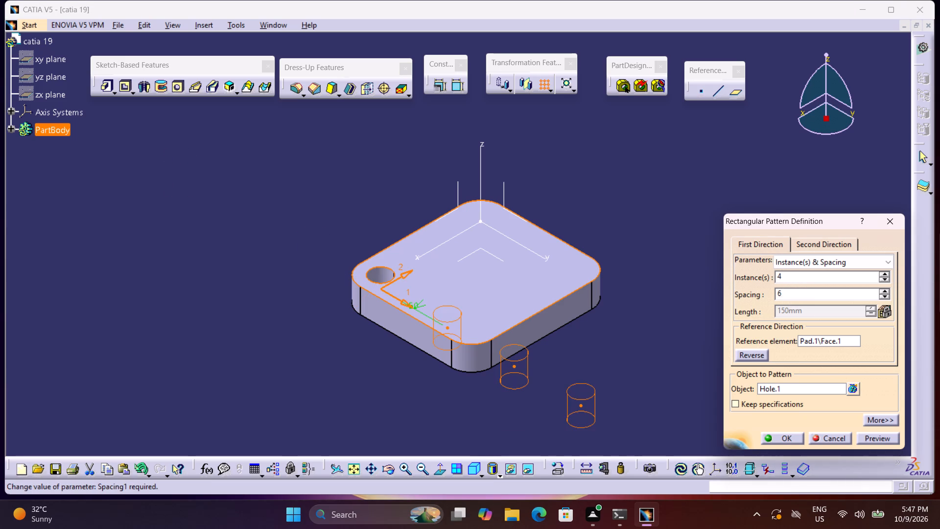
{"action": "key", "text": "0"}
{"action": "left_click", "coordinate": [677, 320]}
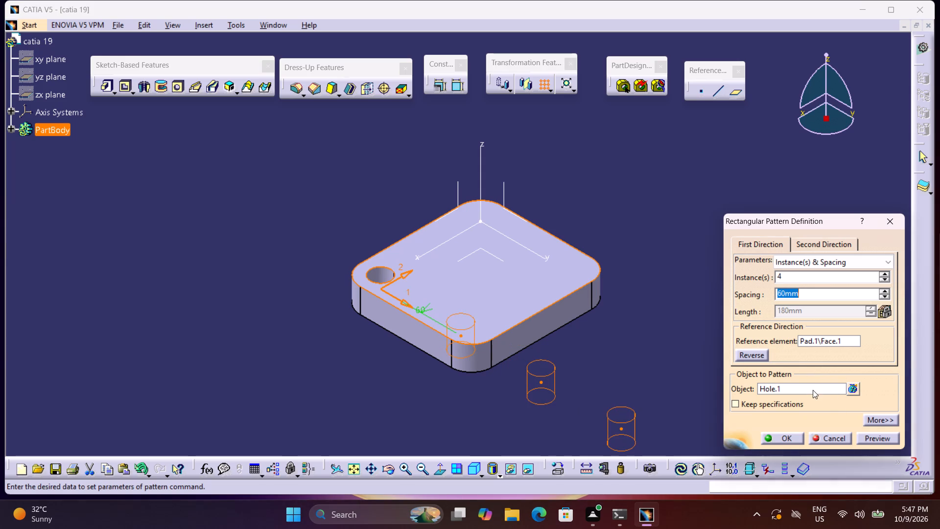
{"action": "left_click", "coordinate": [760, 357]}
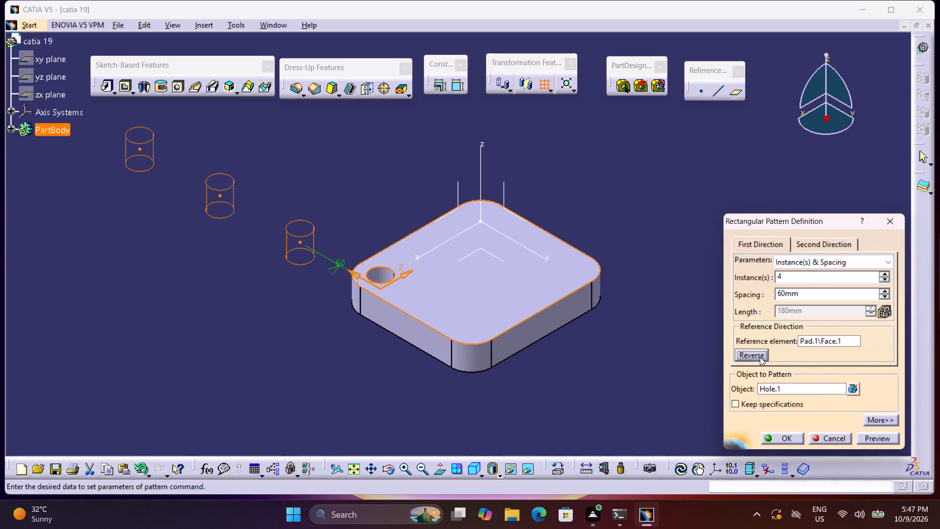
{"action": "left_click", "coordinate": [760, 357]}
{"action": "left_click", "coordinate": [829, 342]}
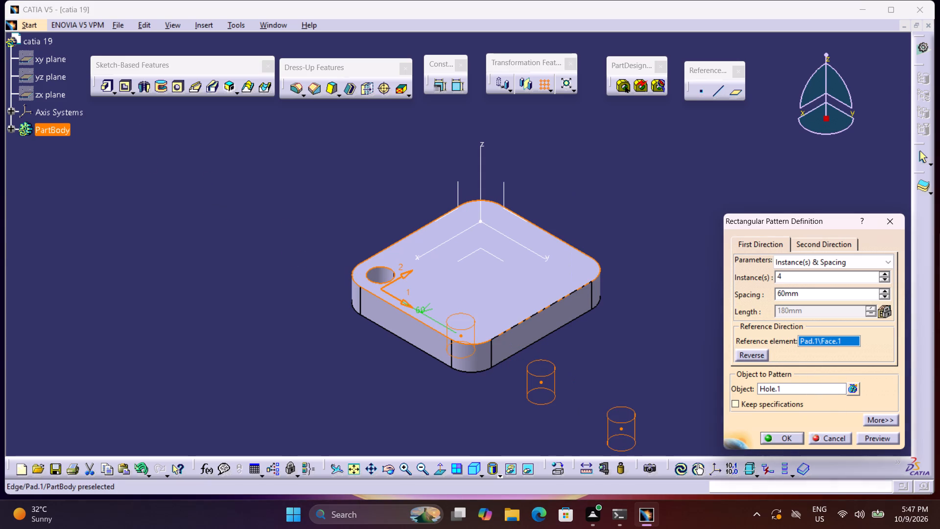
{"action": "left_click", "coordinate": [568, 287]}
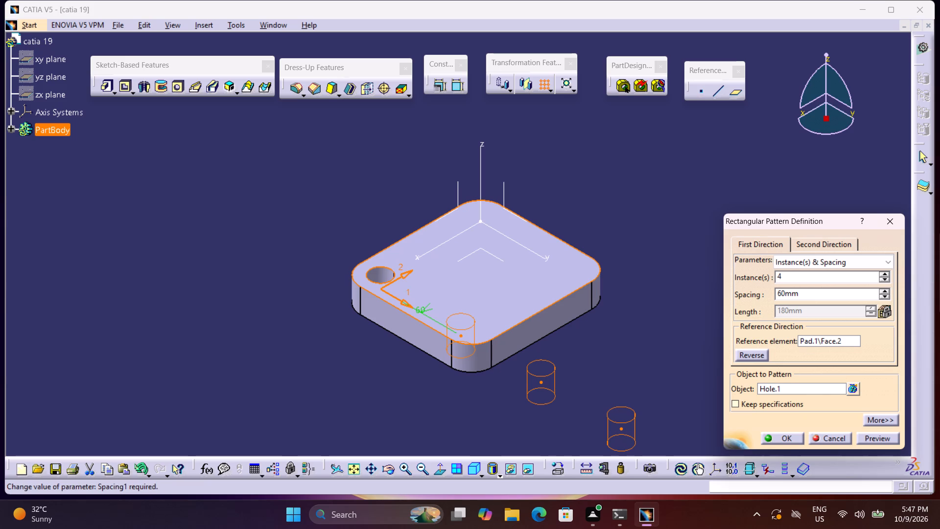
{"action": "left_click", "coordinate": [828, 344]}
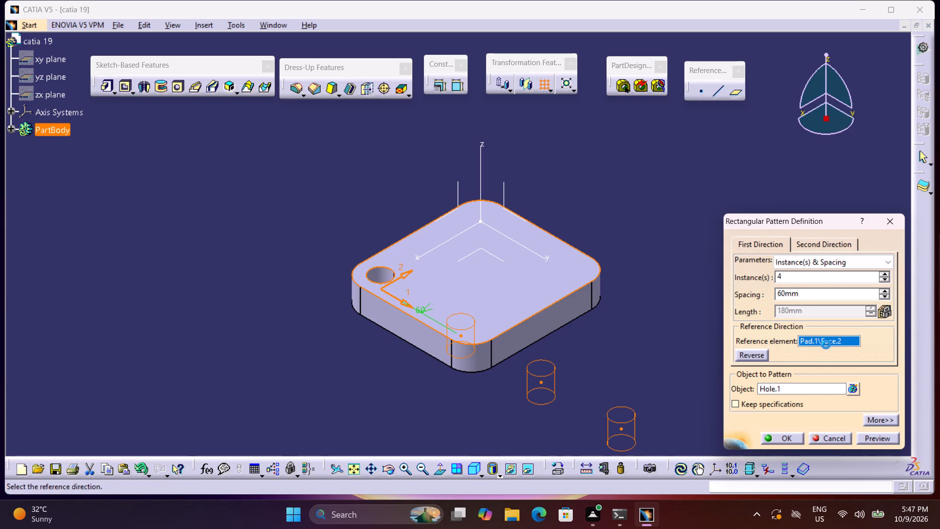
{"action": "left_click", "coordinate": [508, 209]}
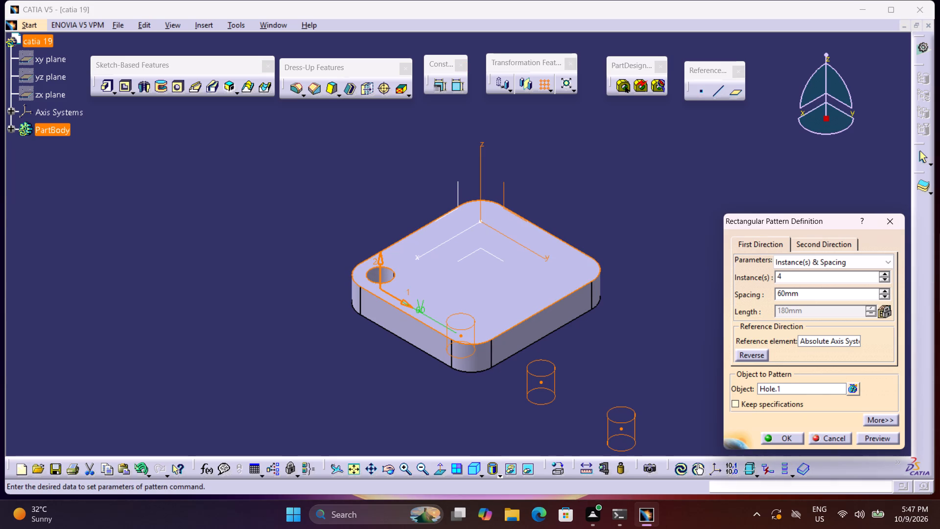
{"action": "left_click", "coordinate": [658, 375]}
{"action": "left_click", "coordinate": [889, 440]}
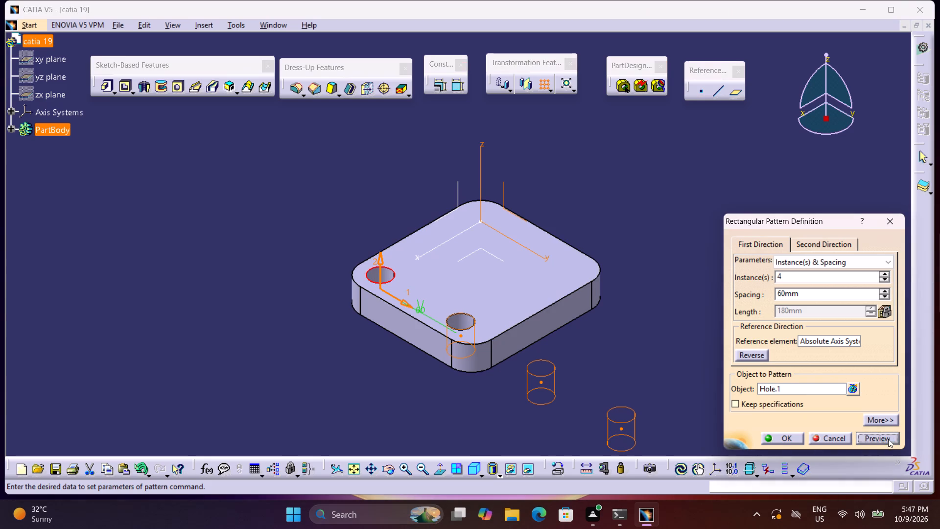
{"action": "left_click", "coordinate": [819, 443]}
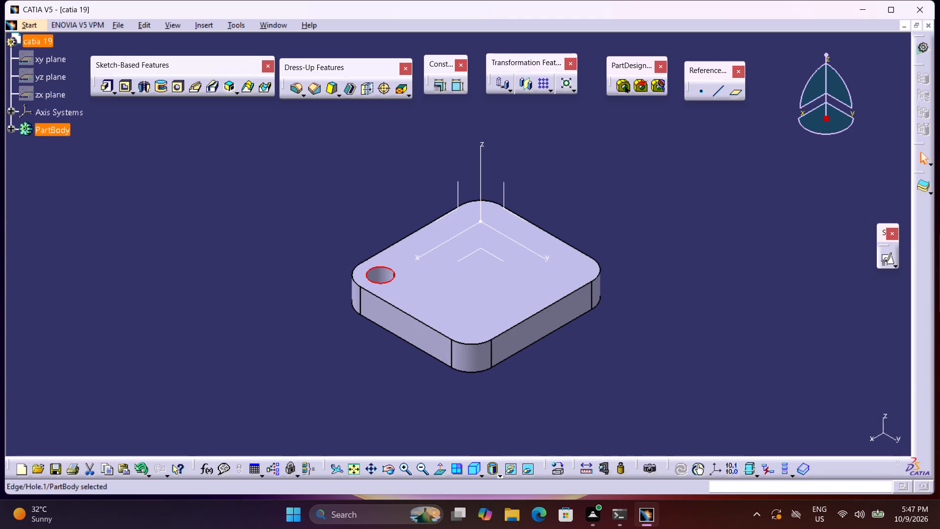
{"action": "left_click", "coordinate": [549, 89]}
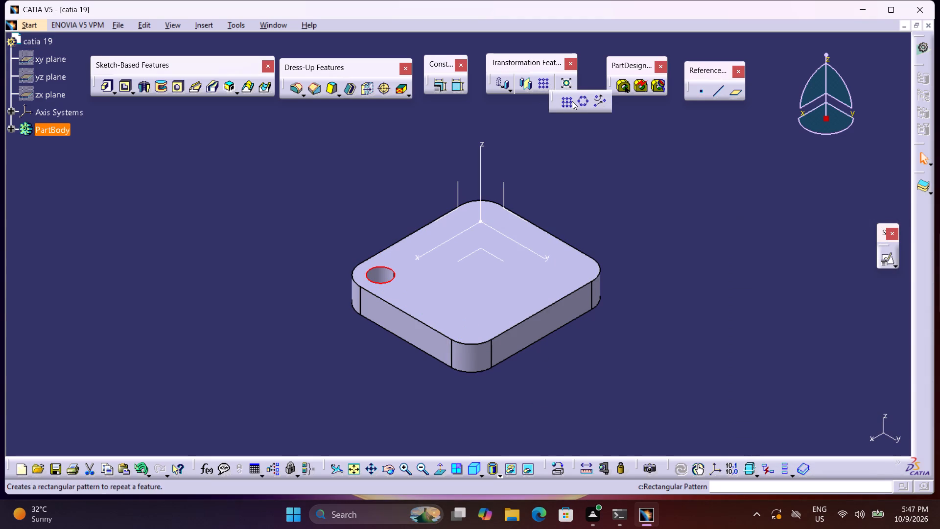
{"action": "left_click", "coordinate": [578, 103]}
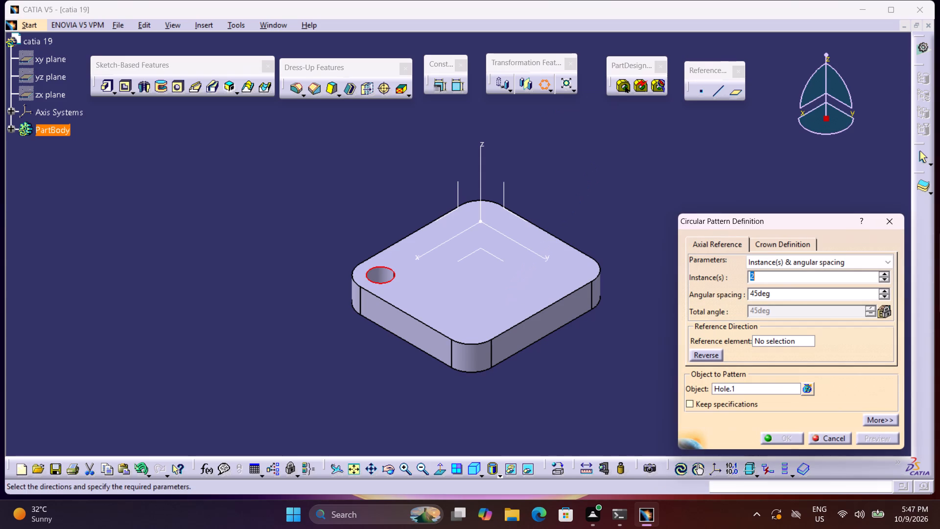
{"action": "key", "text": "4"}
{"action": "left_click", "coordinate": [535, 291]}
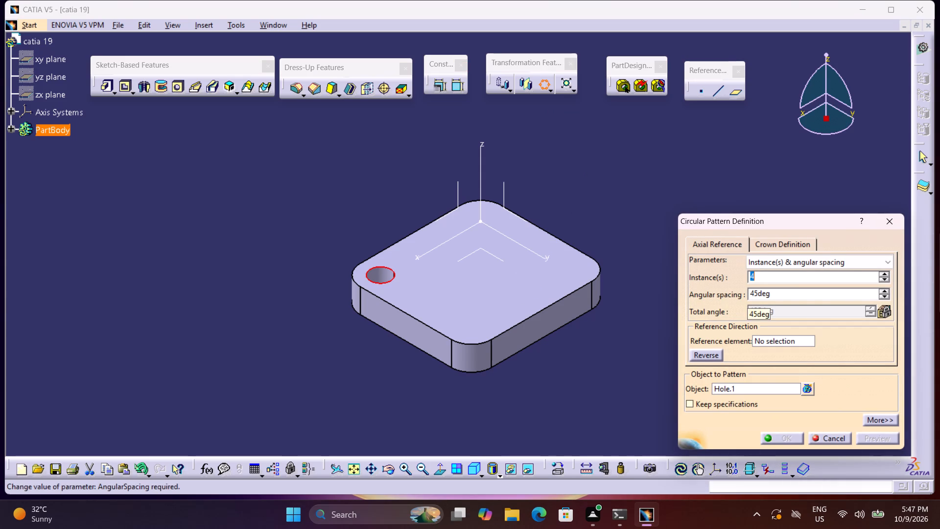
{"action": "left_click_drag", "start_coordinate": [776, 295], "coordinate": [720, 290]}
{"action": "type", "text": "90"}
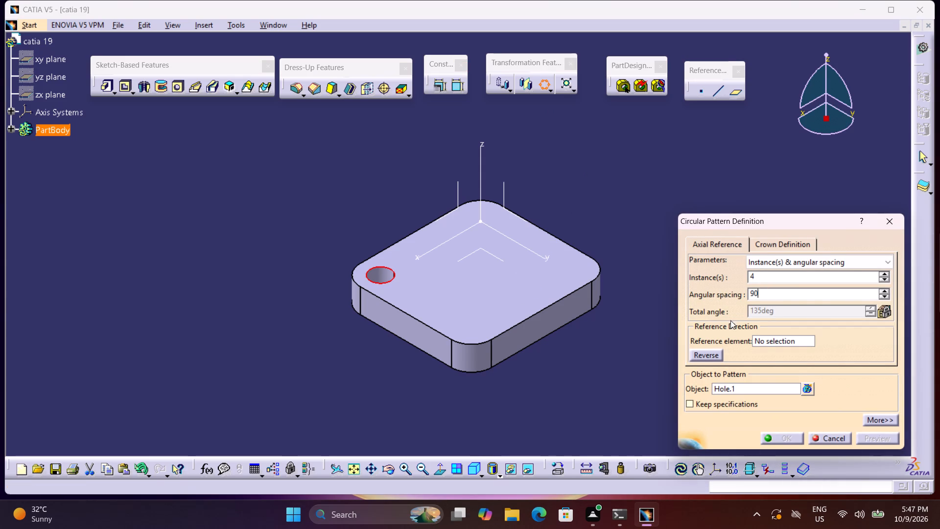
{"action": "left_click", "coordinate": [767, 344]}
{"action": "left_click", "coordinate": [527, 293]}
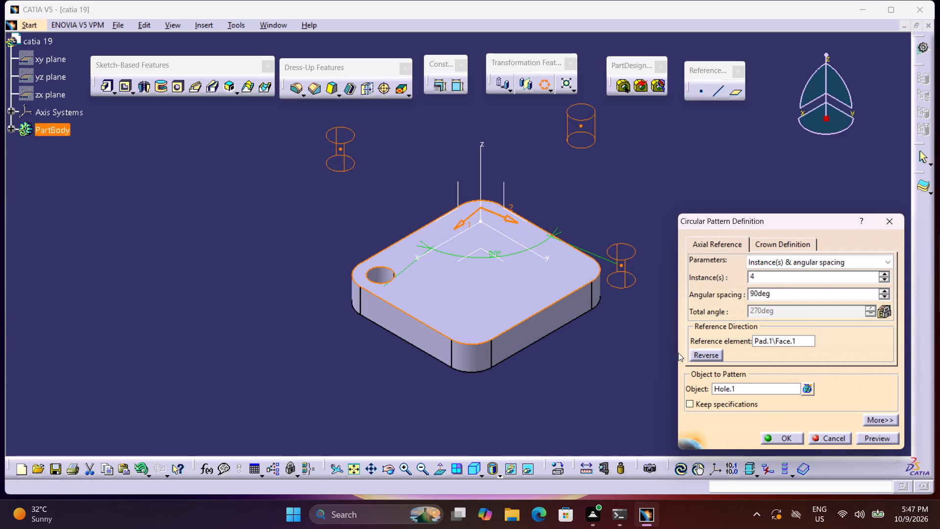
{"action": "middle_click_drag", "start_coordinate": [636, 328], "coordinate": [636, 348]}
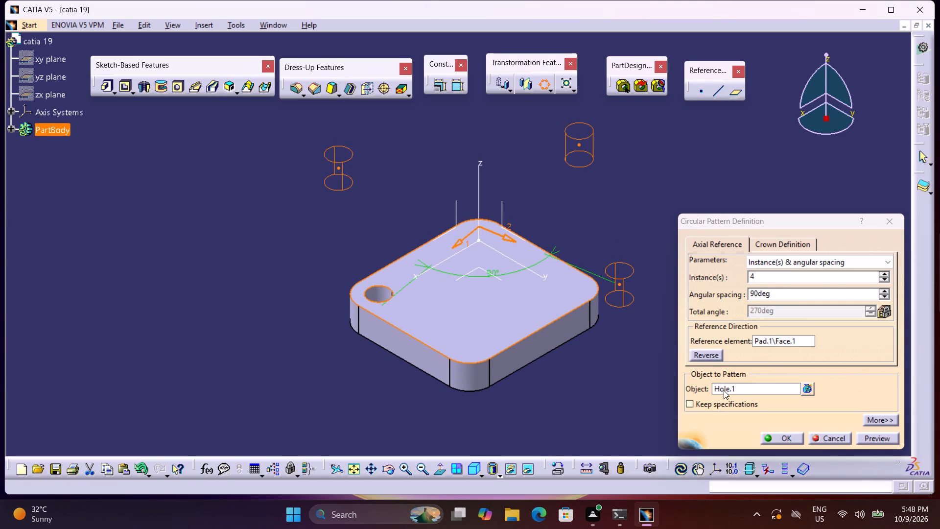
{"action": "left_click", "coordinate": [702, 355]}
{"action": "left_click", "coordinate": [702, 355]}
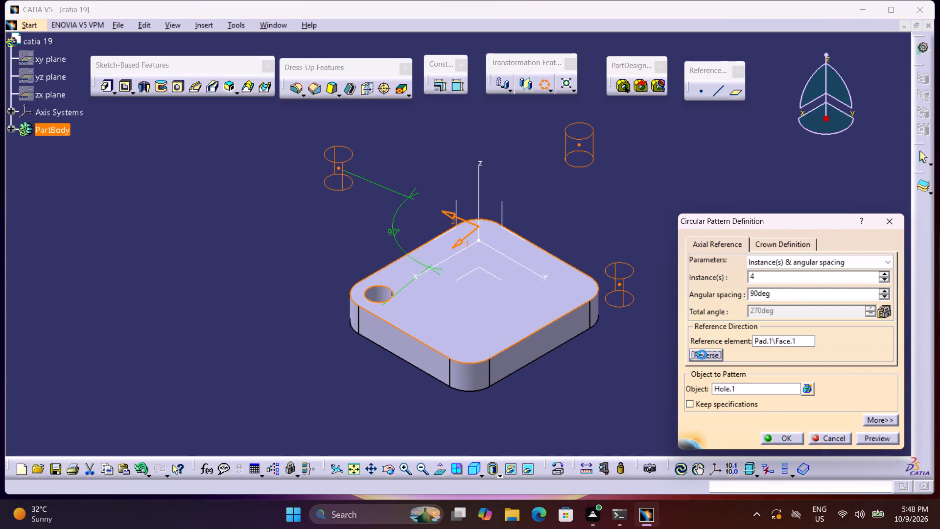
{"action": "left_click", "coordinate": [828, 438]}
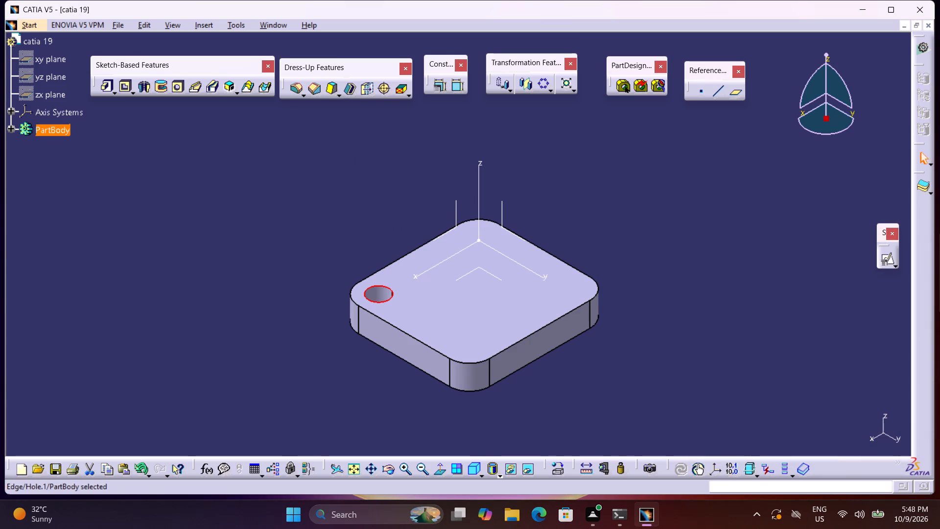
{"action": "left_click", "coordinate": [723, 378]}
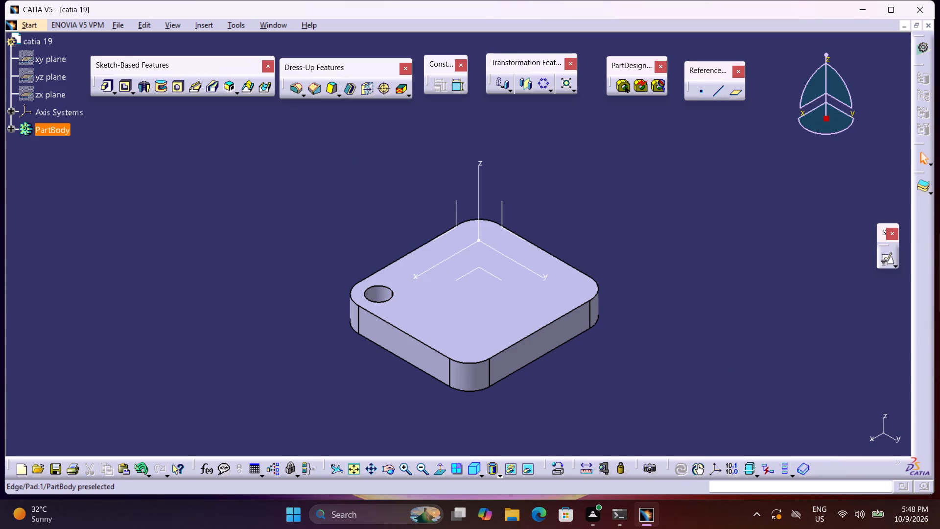
Cut a 15 mm diameter Up To Next hole in the plate's top face, concentric with the rounded corner nearest the origin.
{"action": "left_click", "coordinate": [176, 88]}
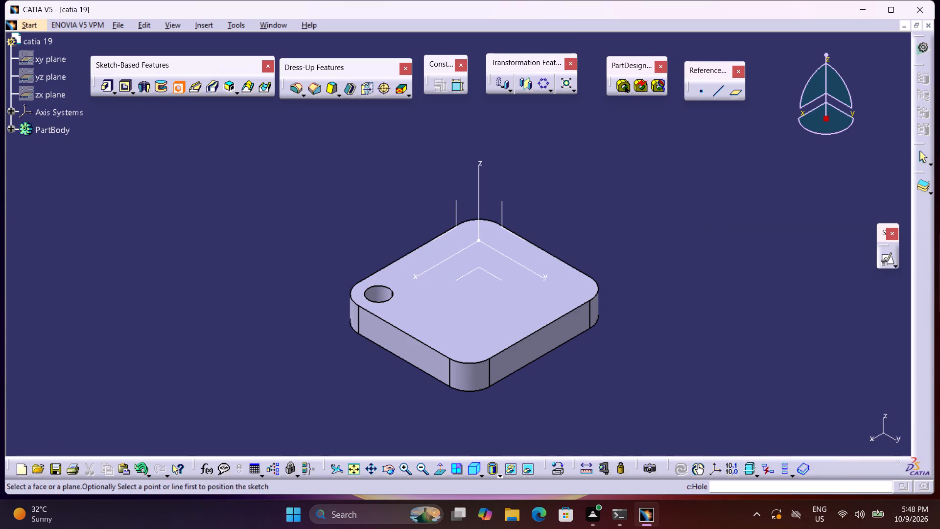
{"action": "left_click", "coordinate": [469, 220]}
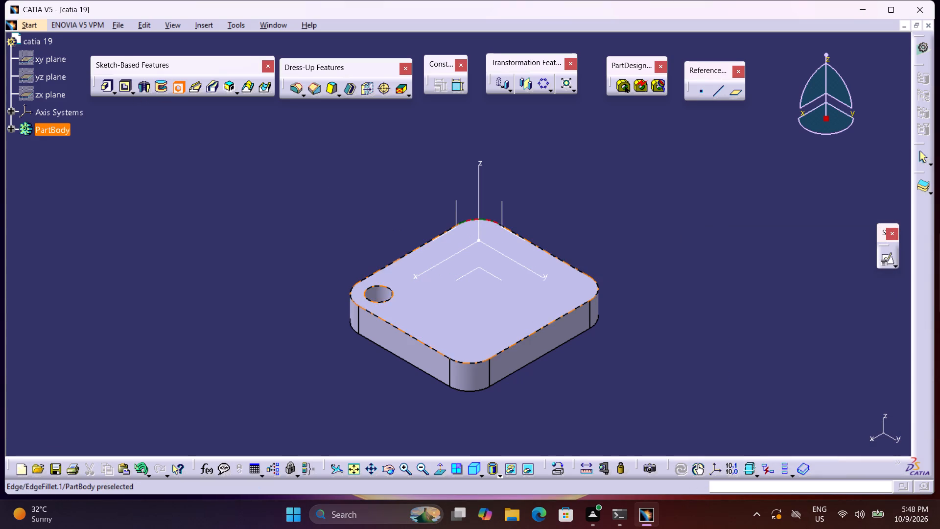
{"action": "left_click", "coordinate": [468, 229]}
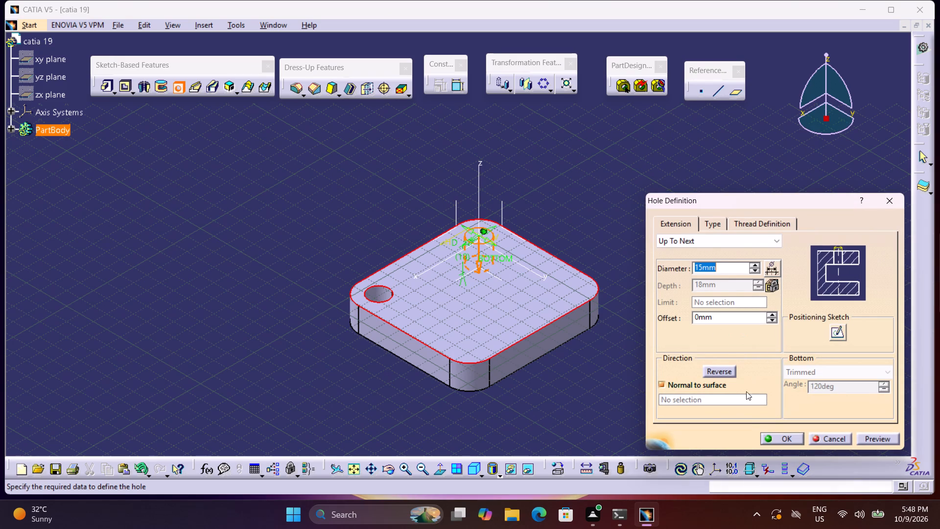
{"action": "left_click", "coordinate": [783, 436]}
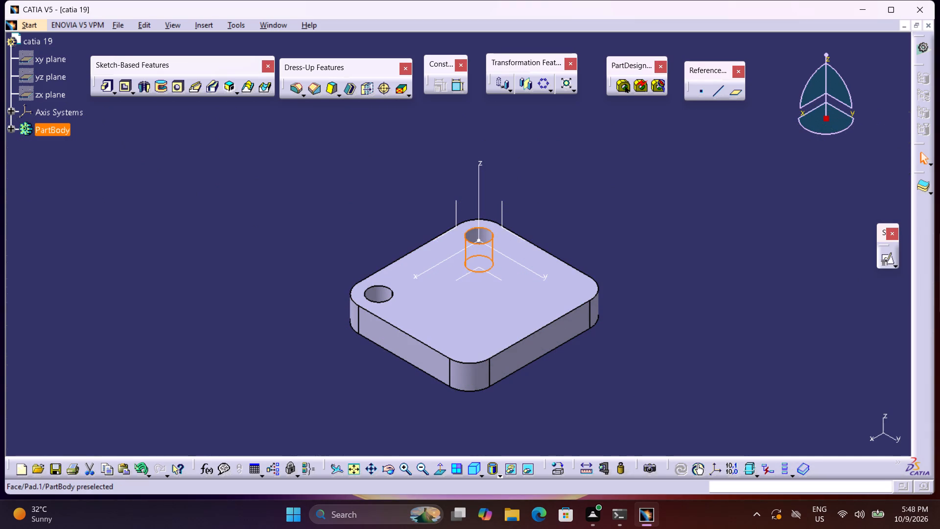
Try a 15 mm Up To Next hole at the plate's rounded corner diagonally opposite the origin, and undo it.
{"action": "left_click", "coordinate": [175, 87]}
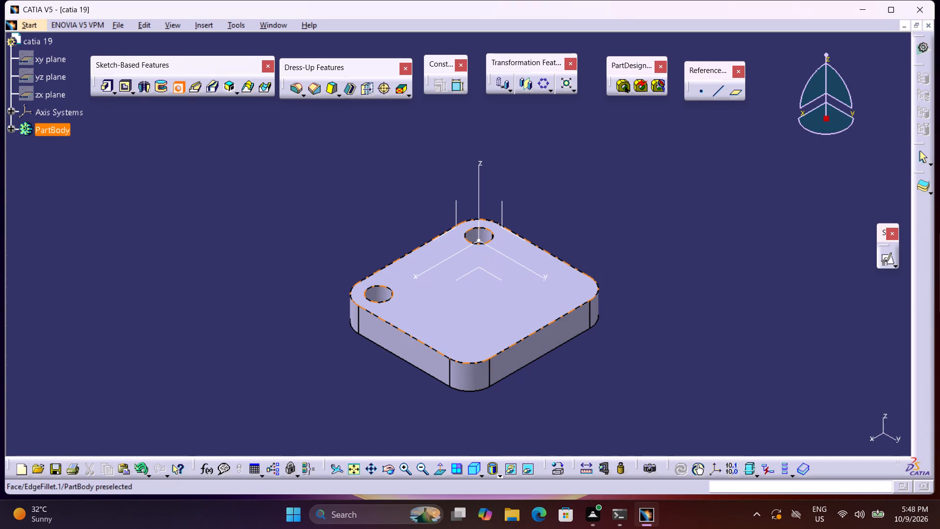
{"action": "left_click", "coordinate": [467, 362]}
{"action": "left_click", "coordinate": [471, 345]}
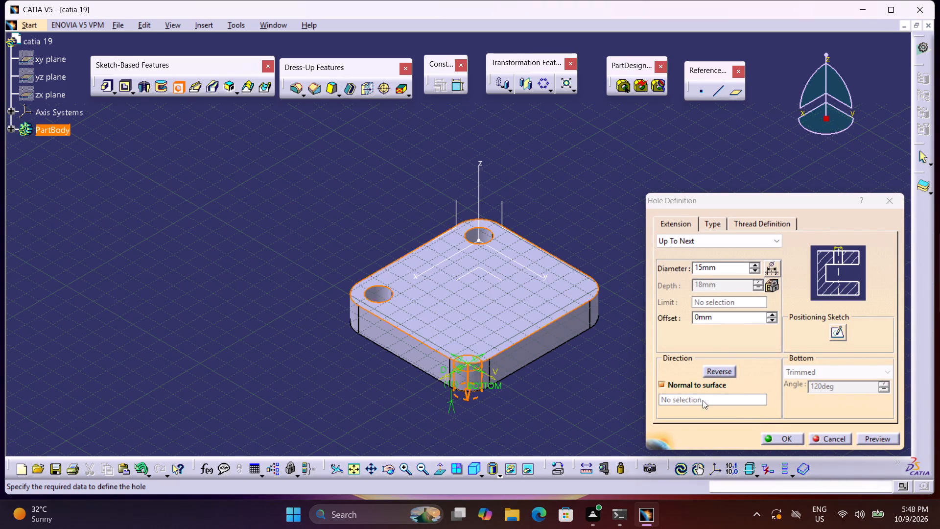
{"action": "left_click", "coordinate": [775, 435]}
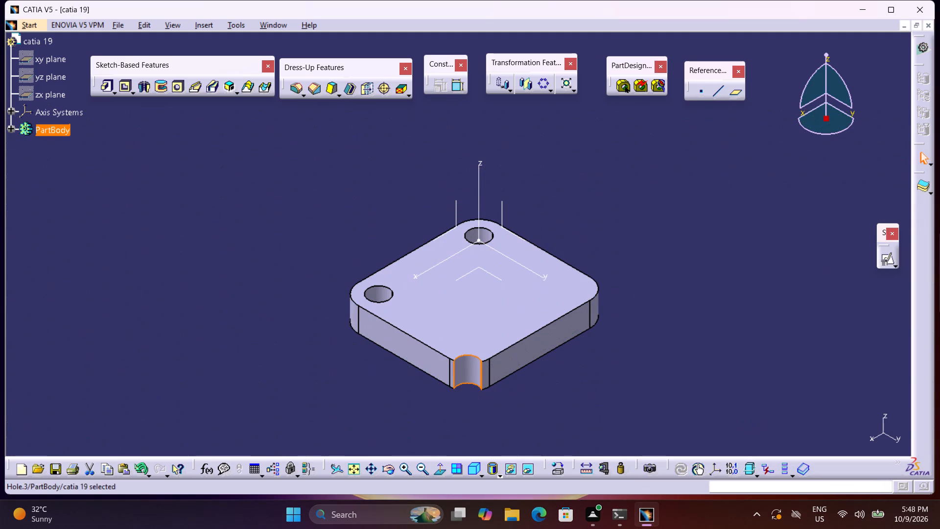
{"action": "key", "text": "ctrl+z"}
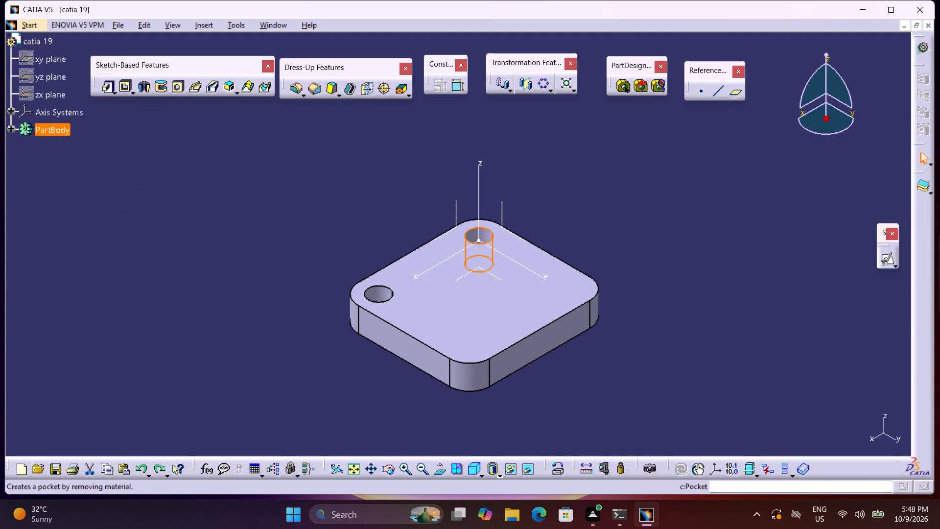
Cut a 15 mm diameter Up To Next hole in the plate's top face, concentric with the rounded corner diagonally opposite the origin.
{"action": "left_click", "coordinate": [150, 154]}
{"action": "left_click", "coordinate": [176, 86]}
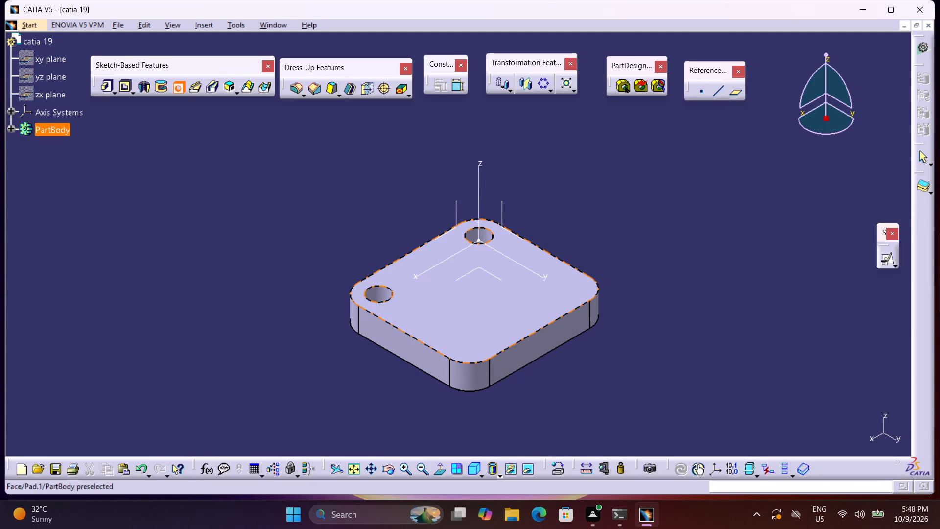
{"action": "left_click", "coordinate": [466, 361]}
{"action": "left_click", "coordinate": [462, 348]}
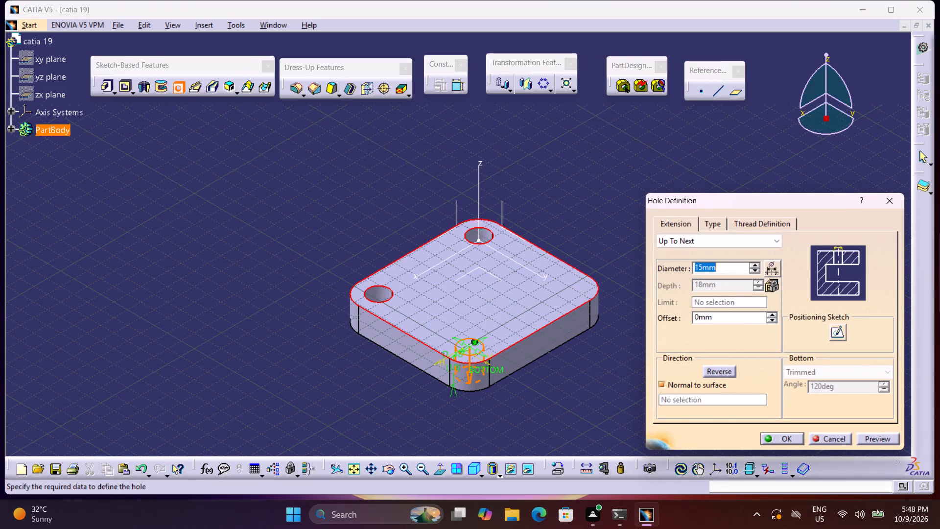
{"action": "left_click", "coordinate": [792, 443]}
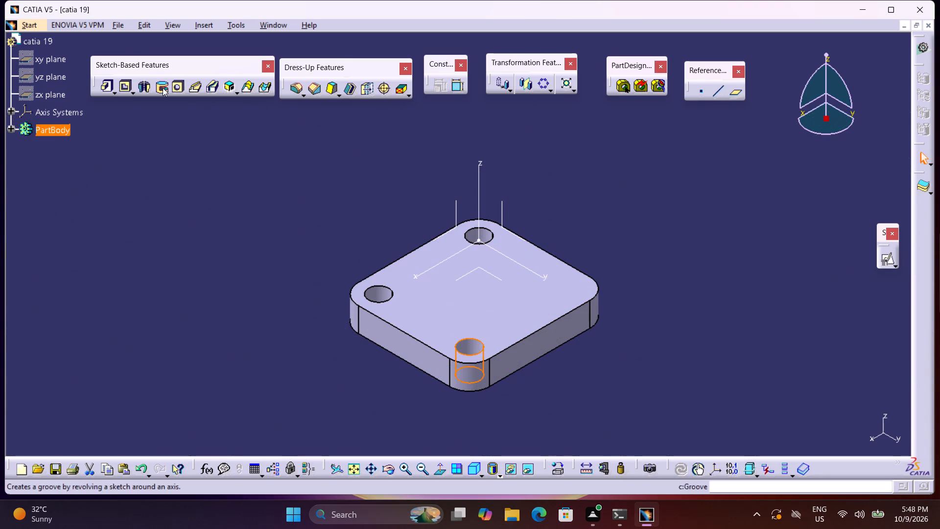
Cut a 15 mm diameter Up To Next hole in the top face, concentric with the rounded corner at the far end of the y axis.
{"action": "left_click", "coordinate": [176, 89]}
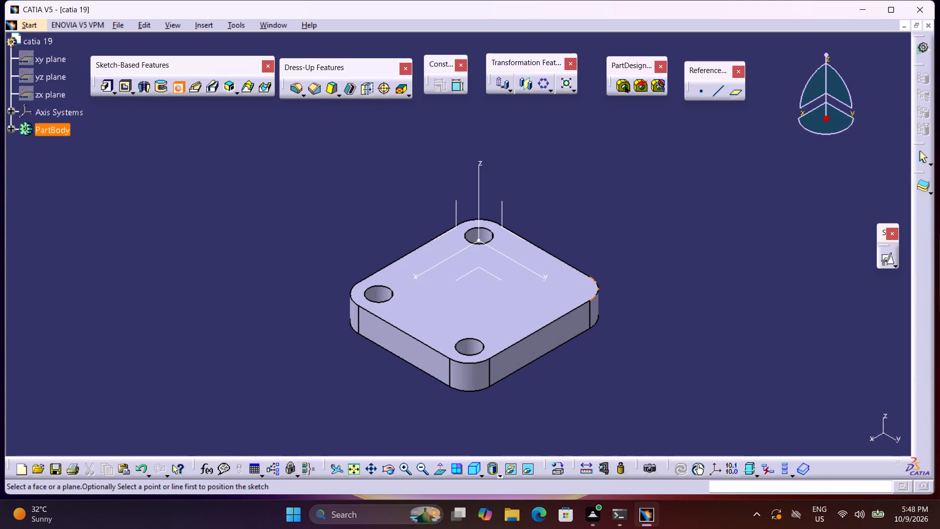
{"action": "left_click", "coordinate": [599, 290]}
{"action": "left_click", "coordinate": [572, 289]}
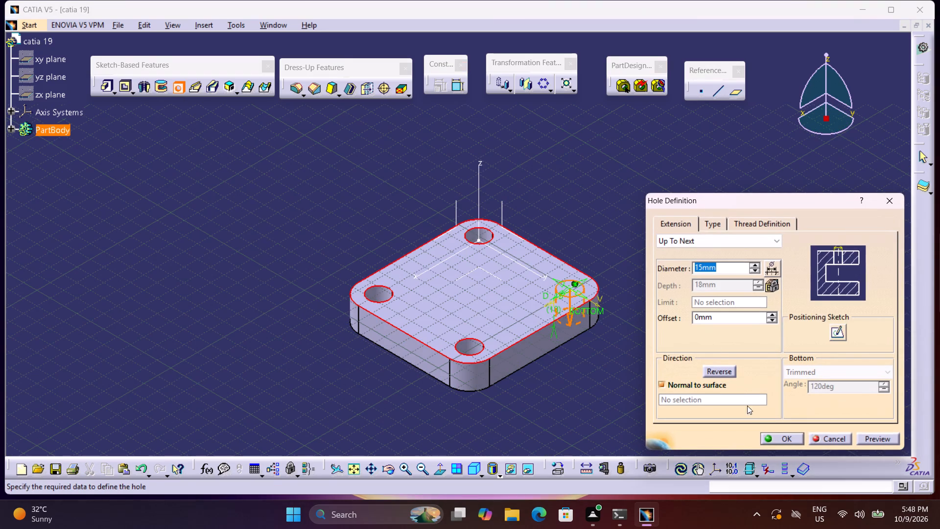
{"action": "left_click", "coordinate": [776, 436]}
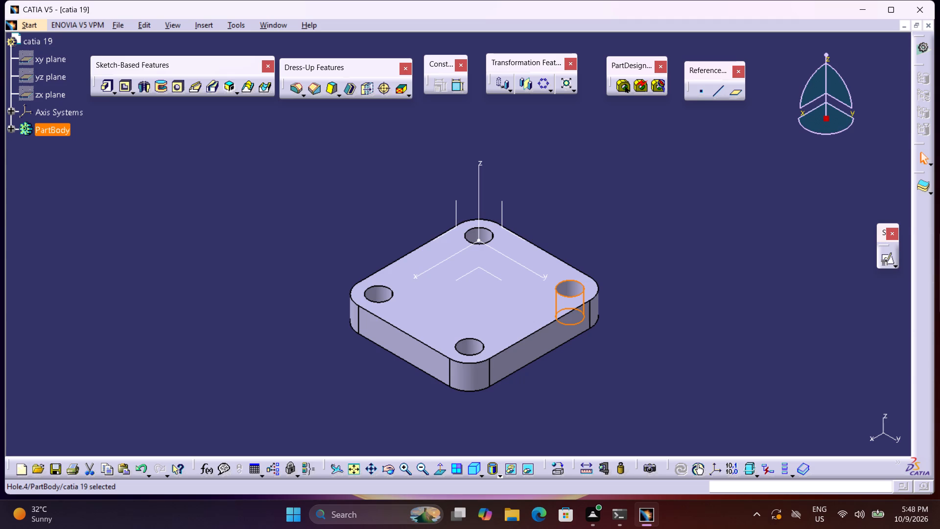
Examine the features and sketches listed under PartBody in the specification tree.
{"action": "left_click", "coordinate": [10, 129]}
{"action": "left_click", "coordinate": [195, 230]}
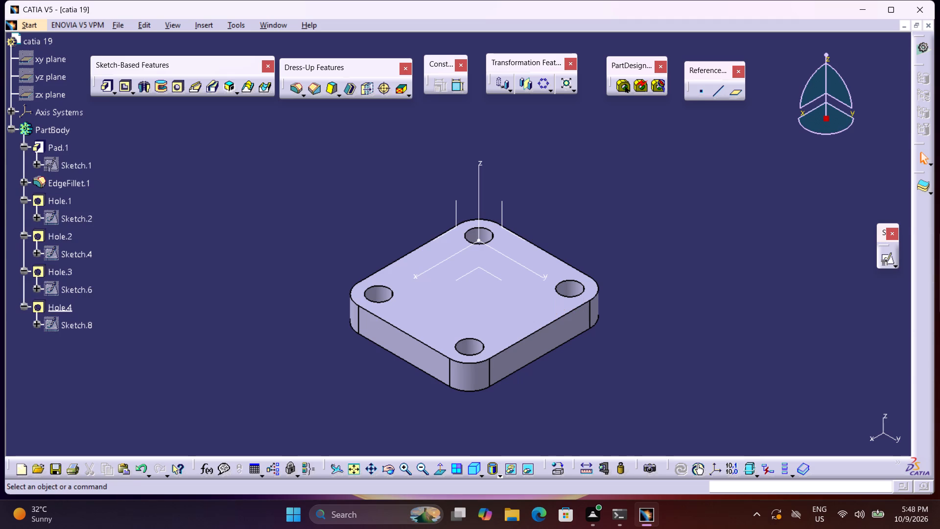
{"action": "scroll", "coordinate": [183, 213], "scroll_direction": "down", "scroll_amount": 1}
{"action": "scroll", "coordinate": [118, 175], "scroll_direction": "up", "scroll_amount": 1}
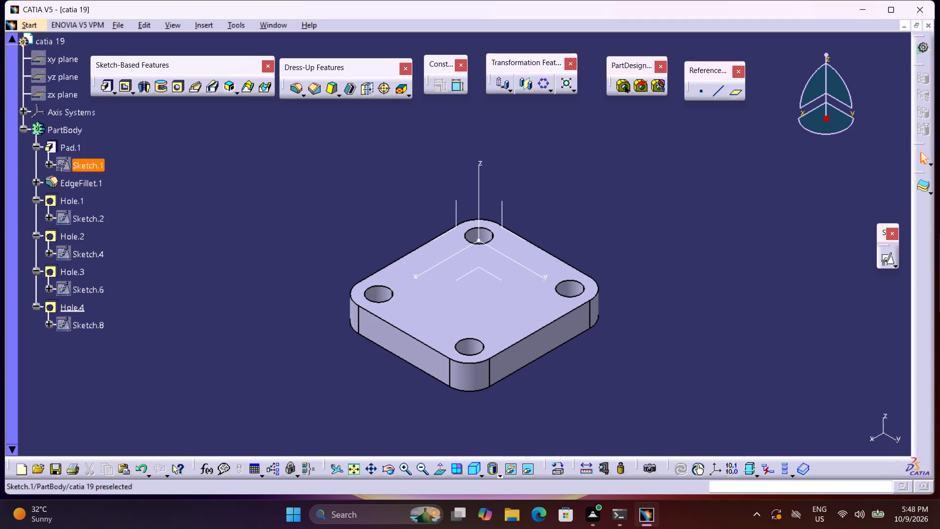
{"action": "left_click", "coordinate": [23, 126]}
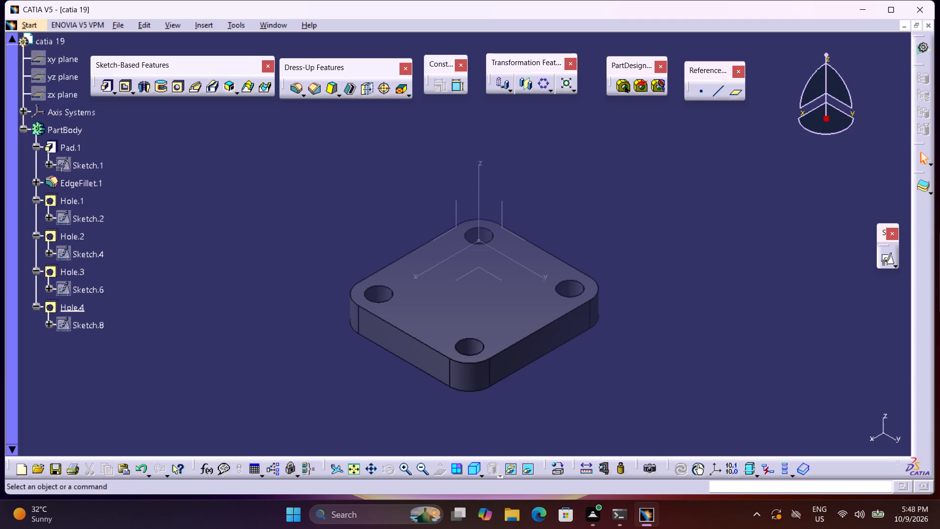
{"action": "left_click", "coordinate": [35, 160]}
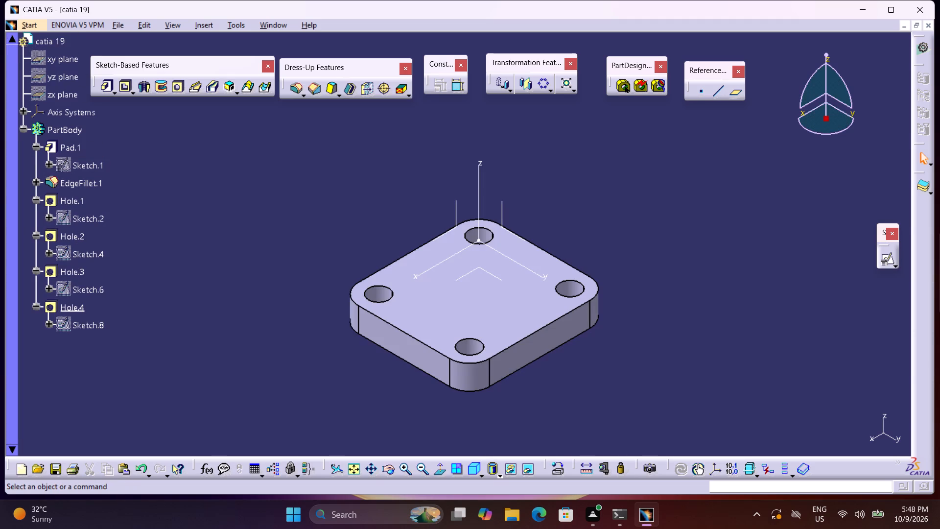
{"action": "left_click", "coordinate": [23, 130]}
Create a positioned sketch on the plate's top face with the V direction reversed and the axes swapped.
{"action": "middle_click_drag", "start_coordinate": [386, 214], "coordinate": [361, 219]}
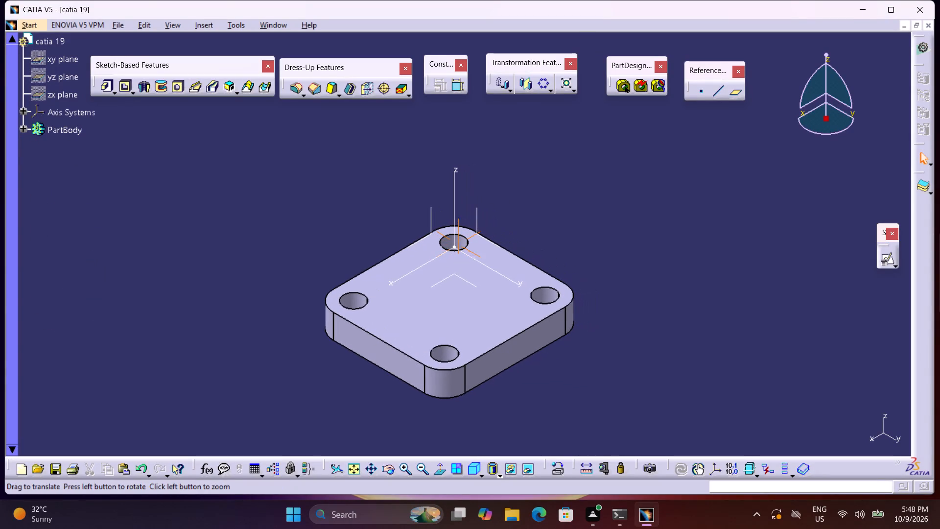
{"action": "middle_click_drag", "start_coordinate": [361, 219], "coordinate": [361, 220]}
{"action": "scroll", "coordinate": [361, 220], "scroll_direction": "up", "scroll_amount": 1}
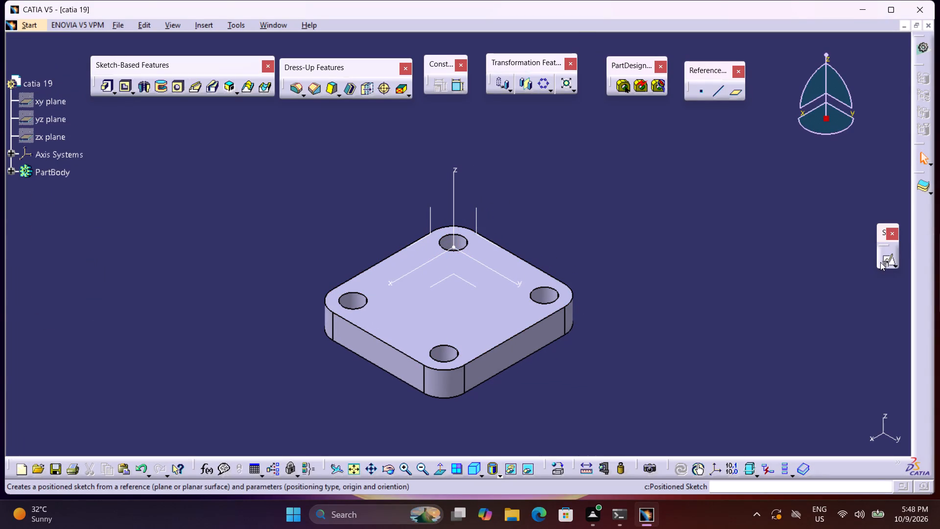
{"action": "left_click", "coordinate": [887, 262]}
{"action": "left_click", "coordinate": [494, 306]}
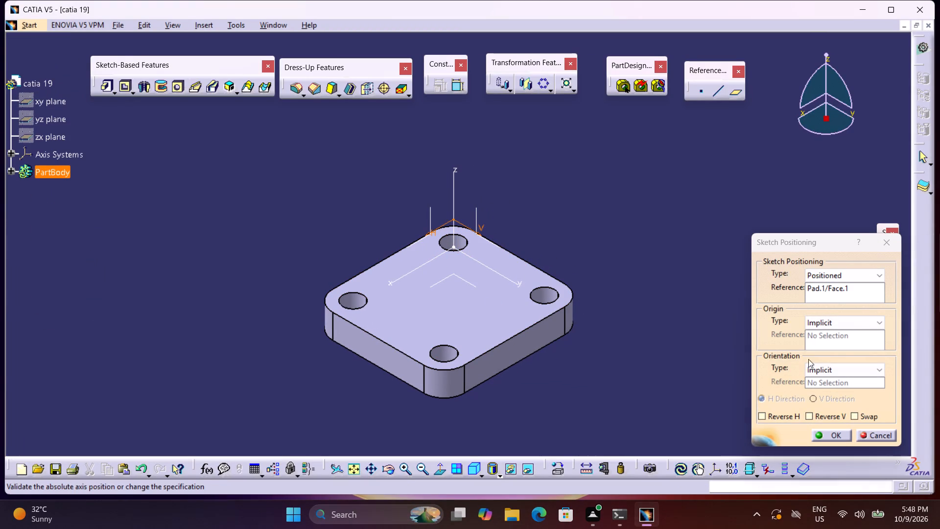
{"action": "left_click", "coordinate": [853, 413]}
{"action": "left_click", "coordinate": [846, 417]}
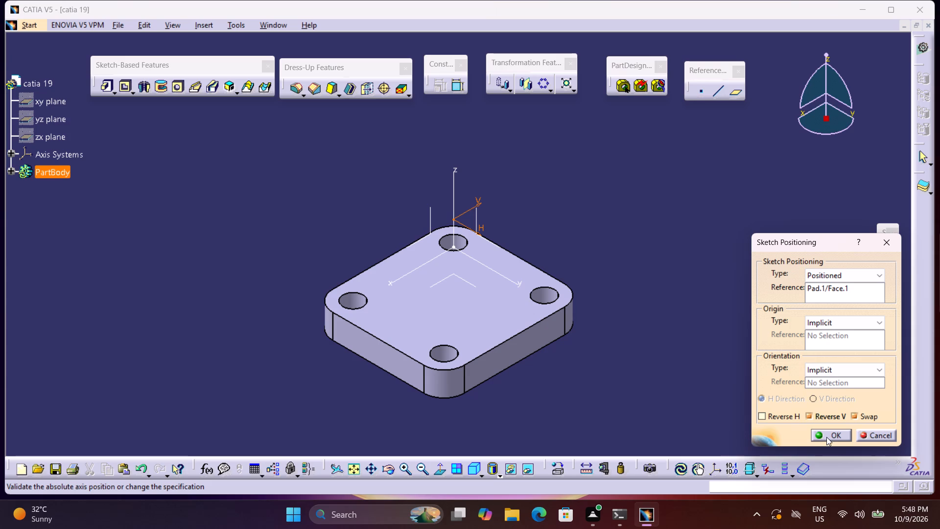
{"action": "left_click", "coordinate": [826, 436]}
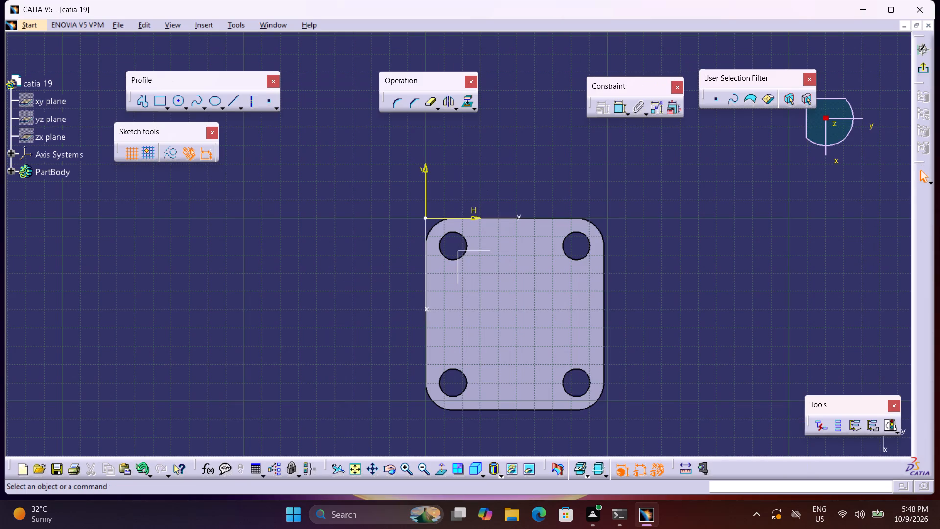
Sketch a circle about 39 mm in diameter between the two holes near the plate's H-axis edge.
{"action": "left_click", "coordinate": [172, 107]}
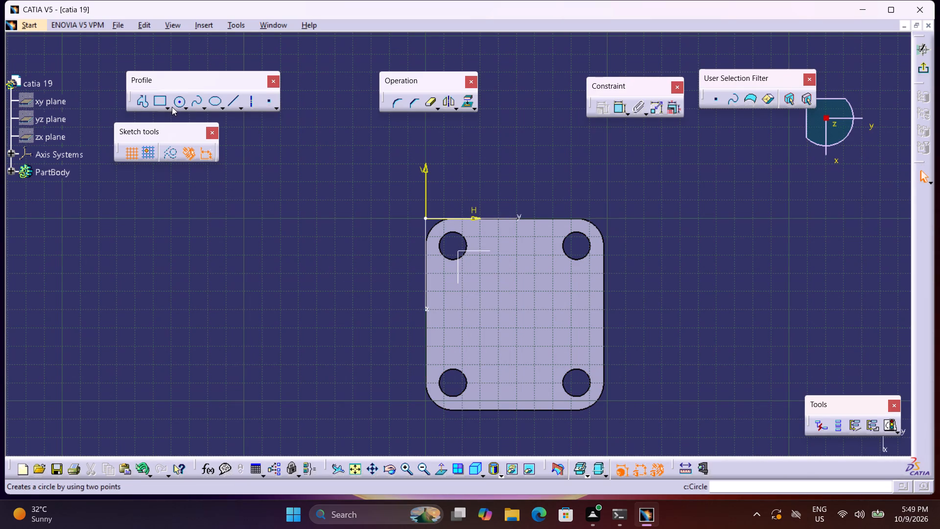
{"action": "left_click", "coordinate": [517, 255]}
{"action": "left_click", "coordinate": [525, 290]}
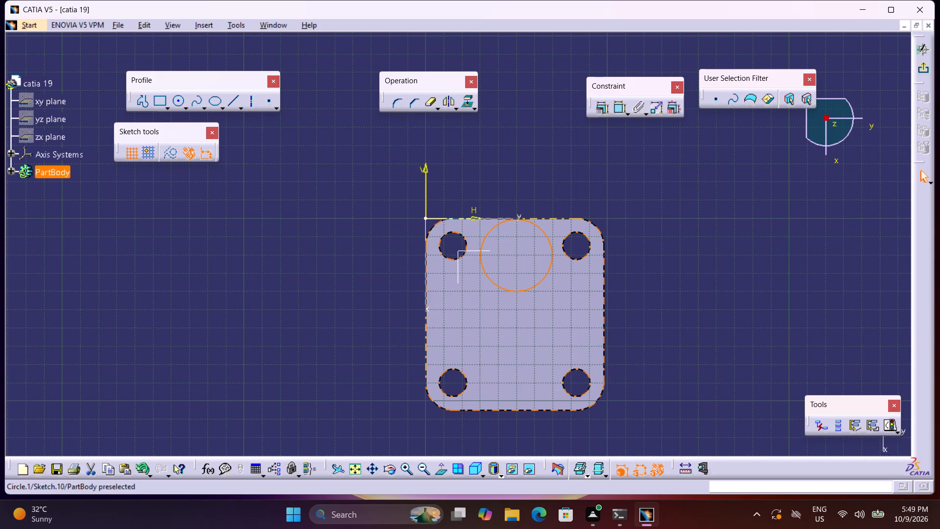
Dimension the circle as a radius and set it to 24 mm.
{"action": "left_click", "coordinate": [621, 103]}
{"action": "left_click", "coordinate": [586, 172]}
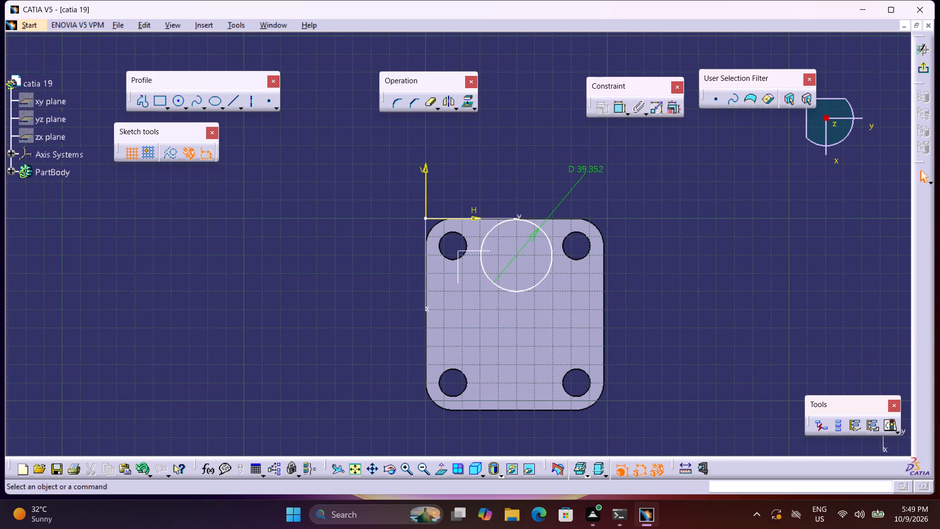
{"action": "double_click", "coordinate": [586, 169]}
{"action": "left_click", "coordinate": [724, 407]}
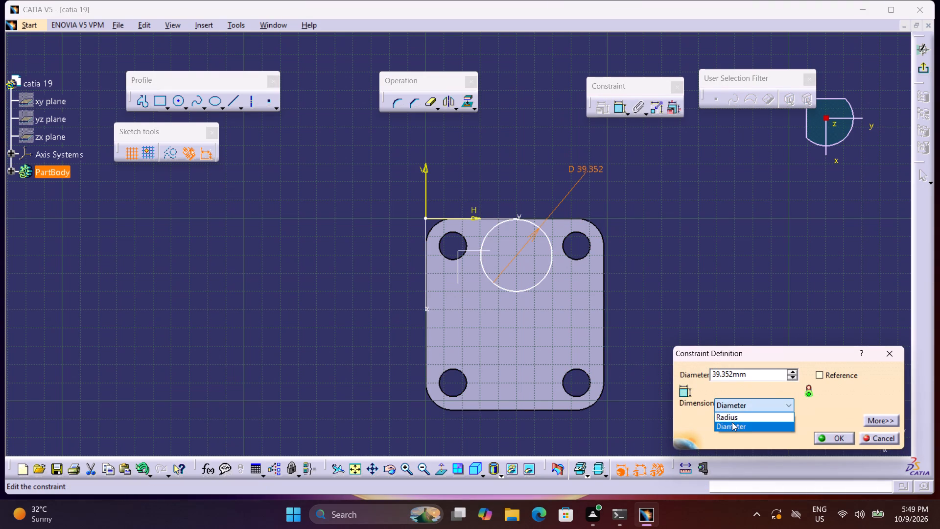
{"action": "left_click", "coordinate": [730, 417]}
{"action": "left_click_drag", "start_coordinate": [749, 374], "coordinate": [658, 370]}
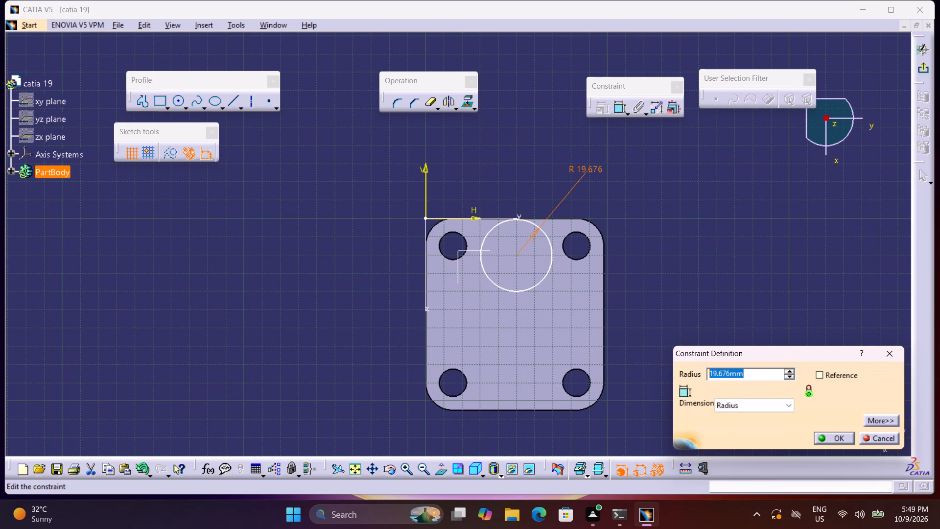
{"action": "type", "text": "24"}
{"action": "key", "text": "Return"}
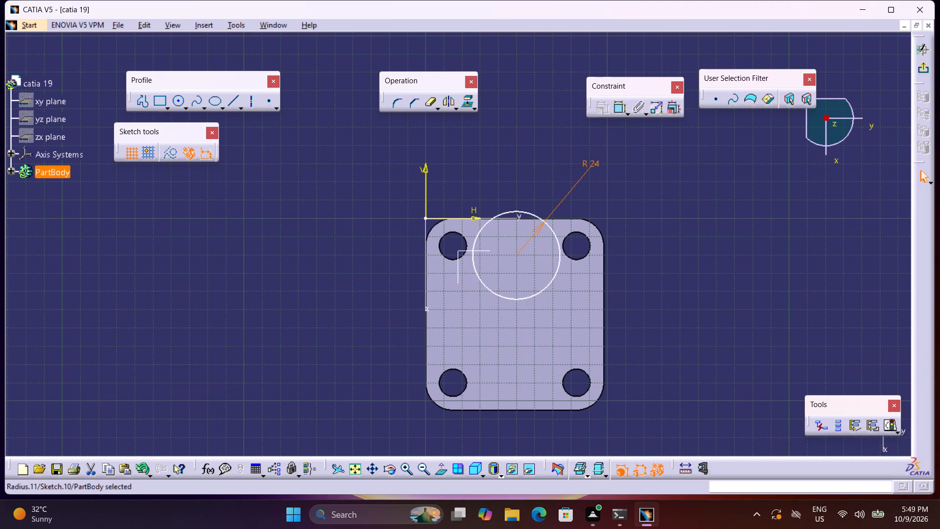
Sketch a vertical line about 39 mm long from the circle's side nearest the V axis, running away from the H axis.
{"action": "left_click", "coordinate": [143, 101]}
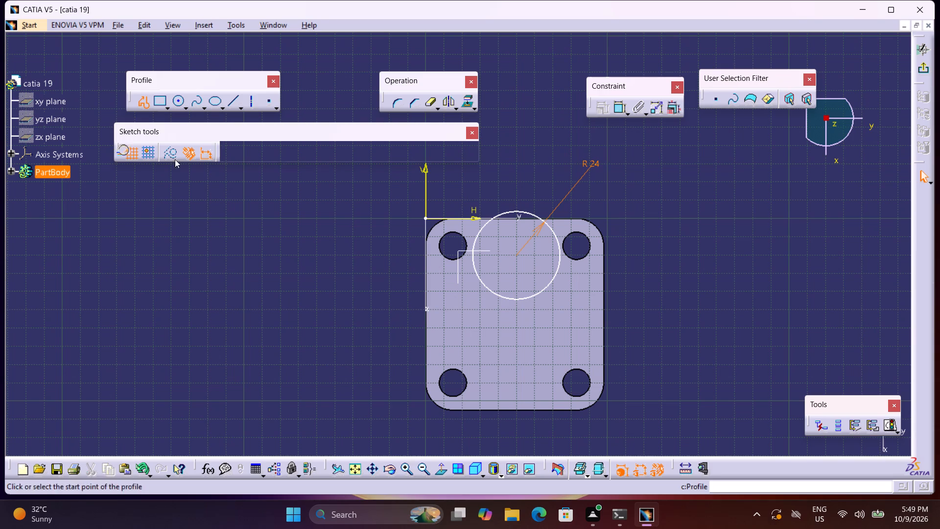
{"action": "left_click", "coordinate": [473, 255]}
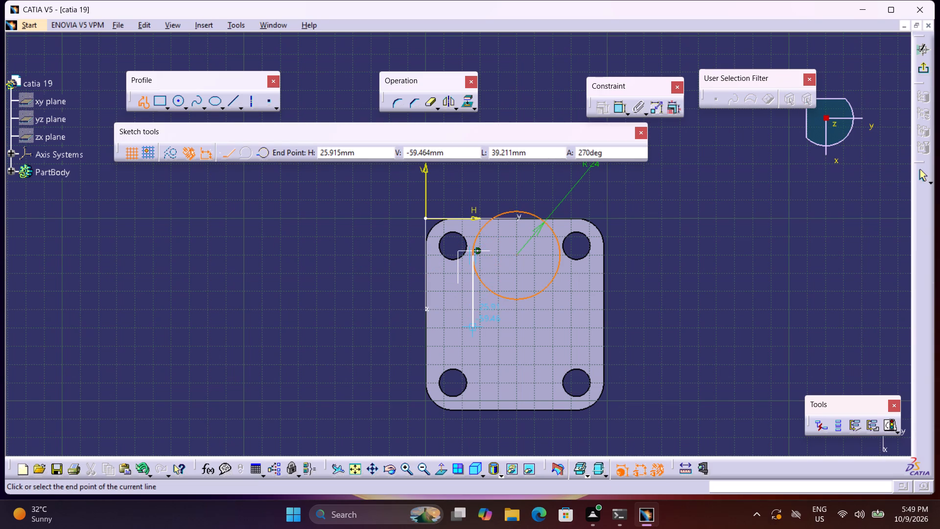
{"action": "left_click", "coordinate": [473, 328]}
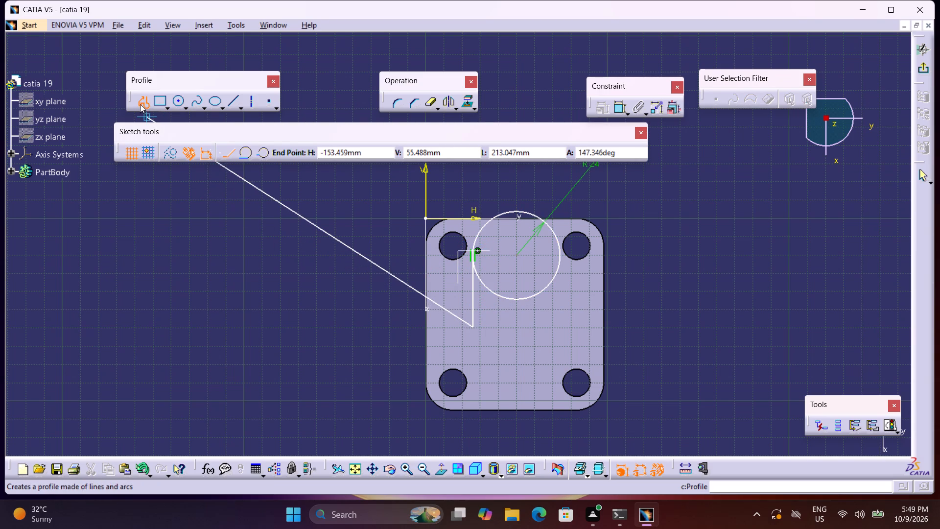
{"action": "left_click", "coordinate": [140, 104]}
Mirror the vertical line about the sketch's V axis.
{"action": "left_click", "coordinate": [446, 107]}
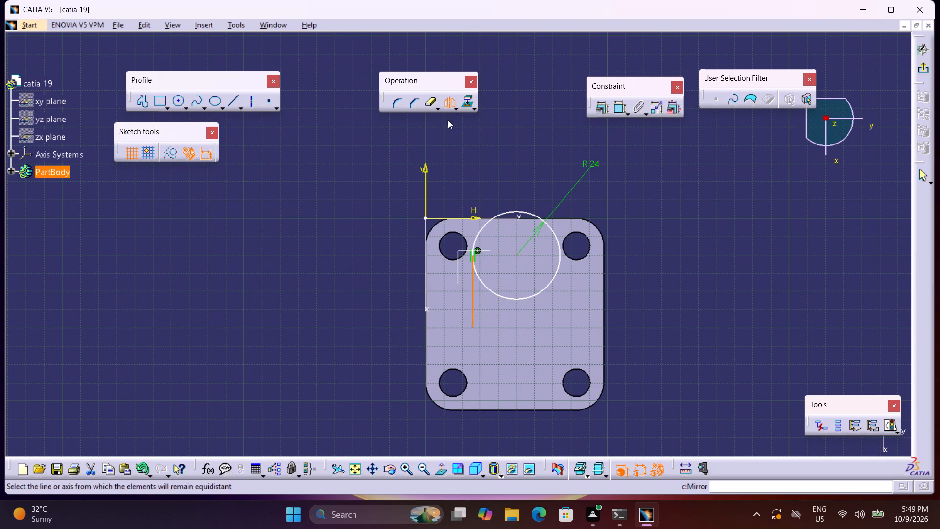
{"action": "left_click", "coordinate": [424, 241]}
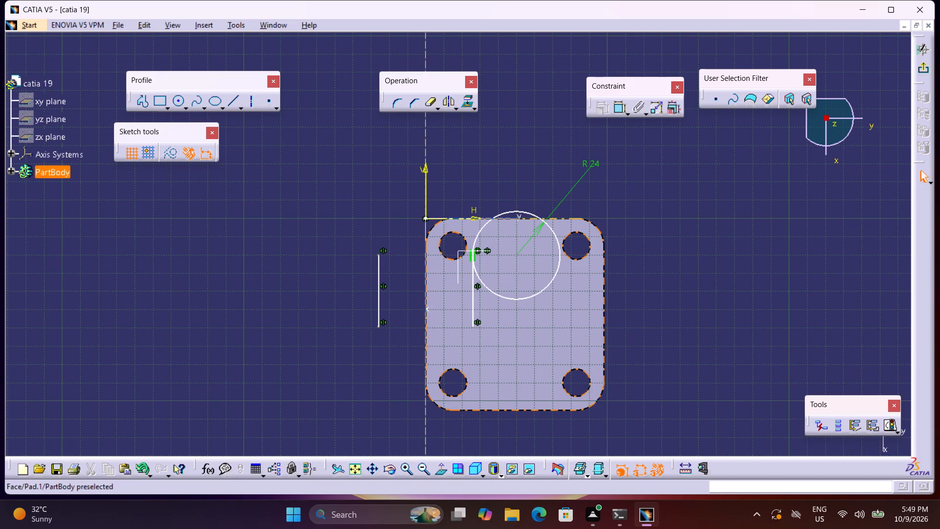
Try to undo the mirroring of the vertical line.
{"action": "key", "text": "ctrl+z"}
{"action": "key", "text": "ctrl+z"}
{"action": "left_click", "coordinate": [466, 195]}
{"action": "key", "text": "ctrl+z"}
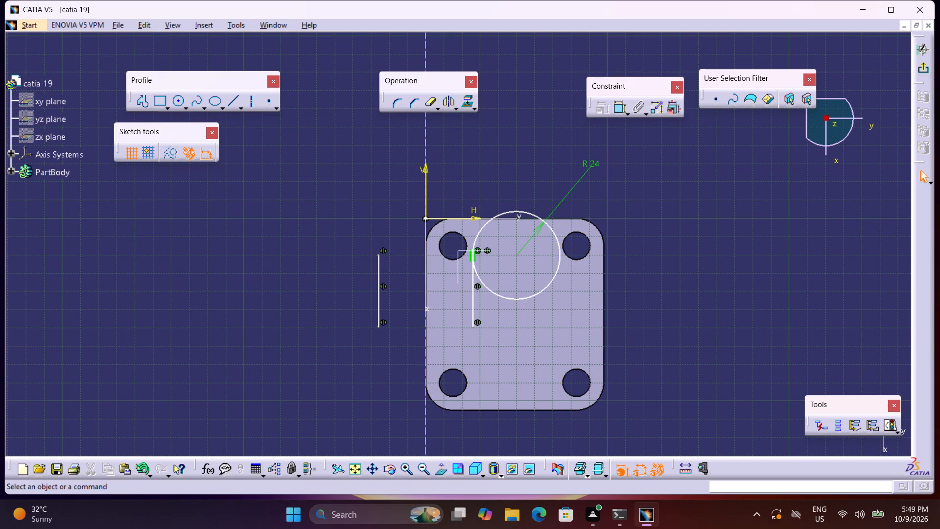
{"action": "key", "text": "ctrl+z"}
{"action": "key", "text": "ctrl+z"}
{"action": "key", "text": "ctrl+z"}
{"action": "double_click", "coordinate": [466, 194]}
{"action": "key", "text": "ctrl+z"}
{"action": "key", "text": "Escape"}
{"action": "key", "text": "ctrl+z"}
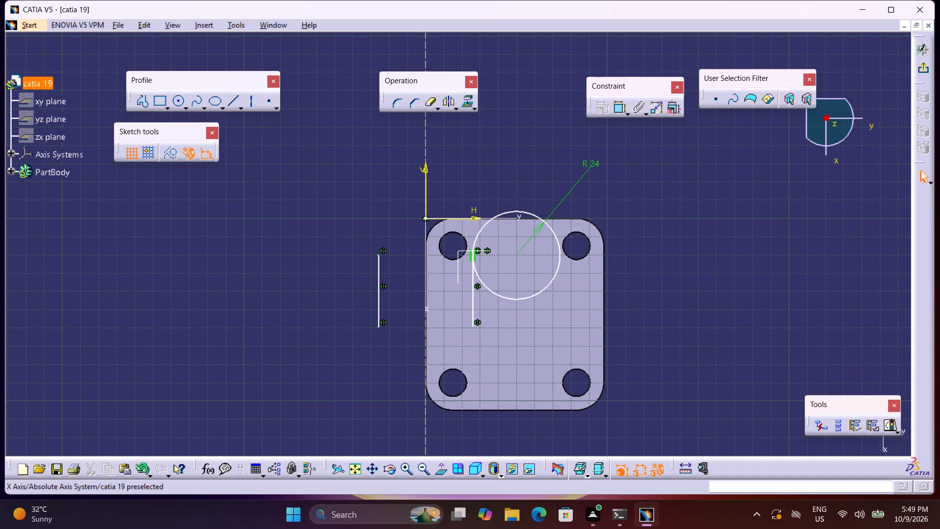
Delete the mirrored vertical line lying outside the plate, on the far side of the V axis.
{"action": "left_click", "coordinate": [379, 258]}
{"action": "left_click", "coordinate": [378, 262]}
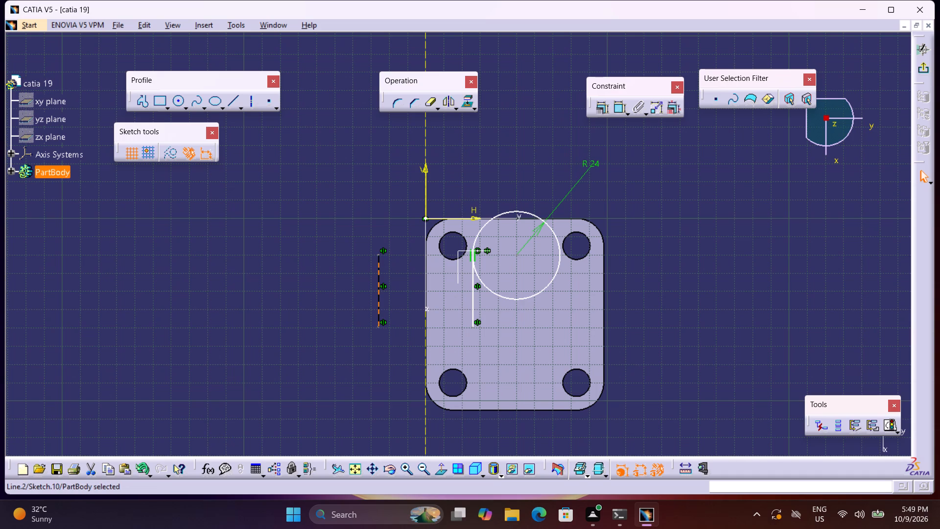
{"action": "key", "text": "Delete"}
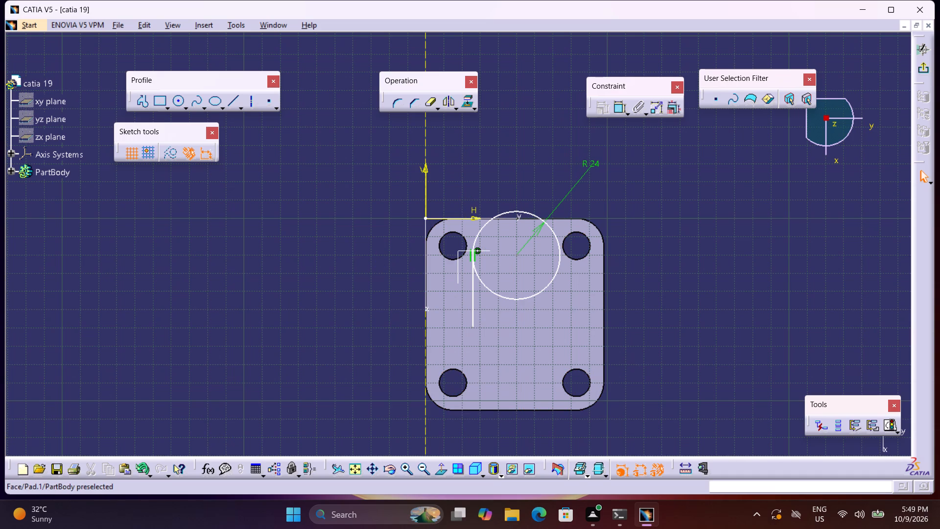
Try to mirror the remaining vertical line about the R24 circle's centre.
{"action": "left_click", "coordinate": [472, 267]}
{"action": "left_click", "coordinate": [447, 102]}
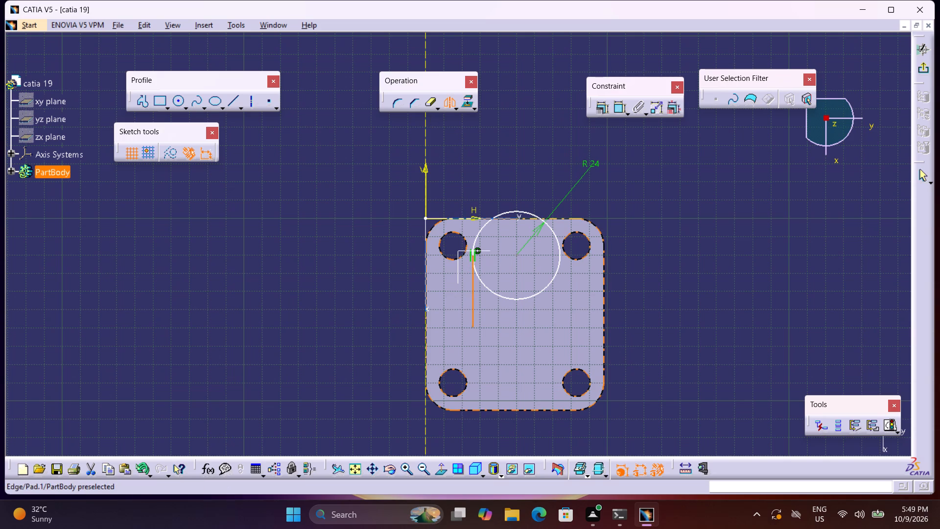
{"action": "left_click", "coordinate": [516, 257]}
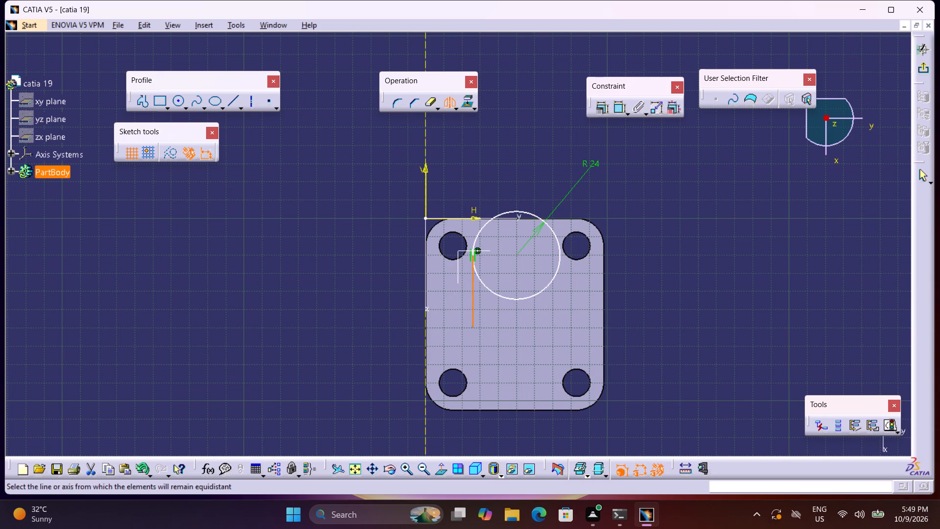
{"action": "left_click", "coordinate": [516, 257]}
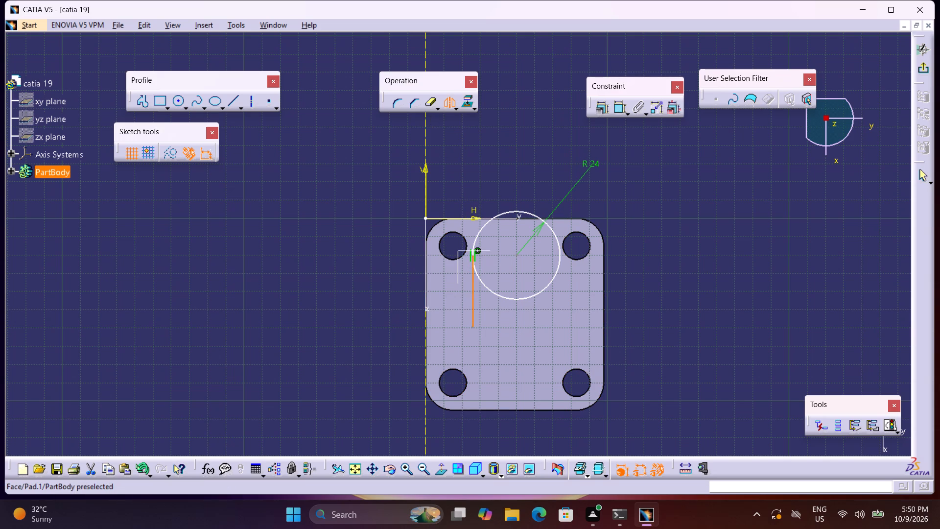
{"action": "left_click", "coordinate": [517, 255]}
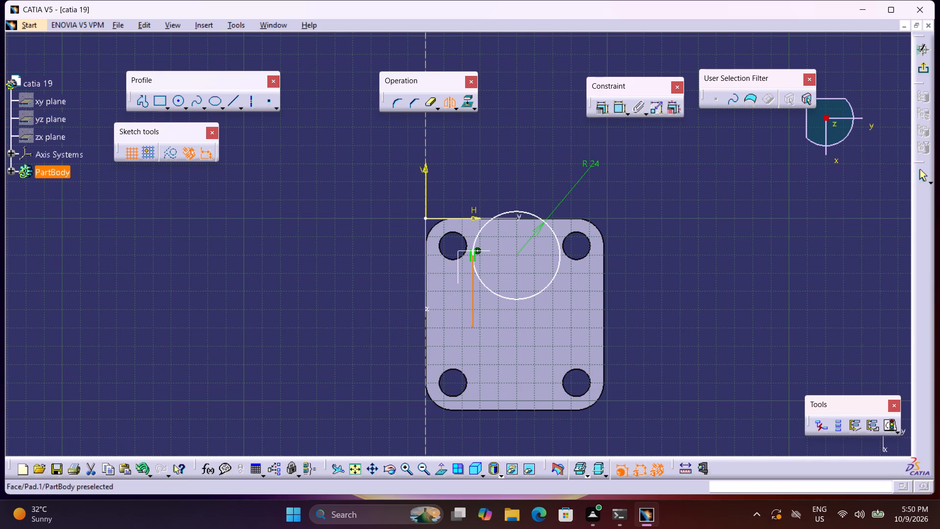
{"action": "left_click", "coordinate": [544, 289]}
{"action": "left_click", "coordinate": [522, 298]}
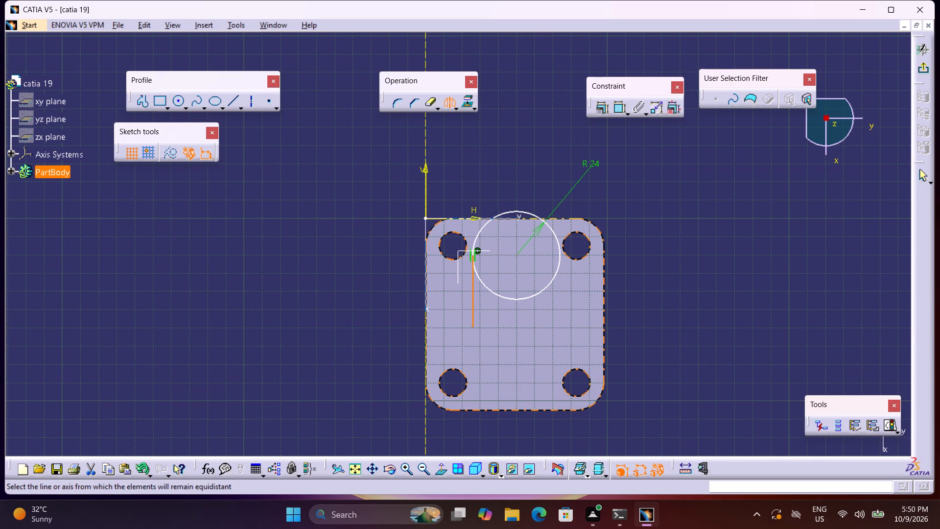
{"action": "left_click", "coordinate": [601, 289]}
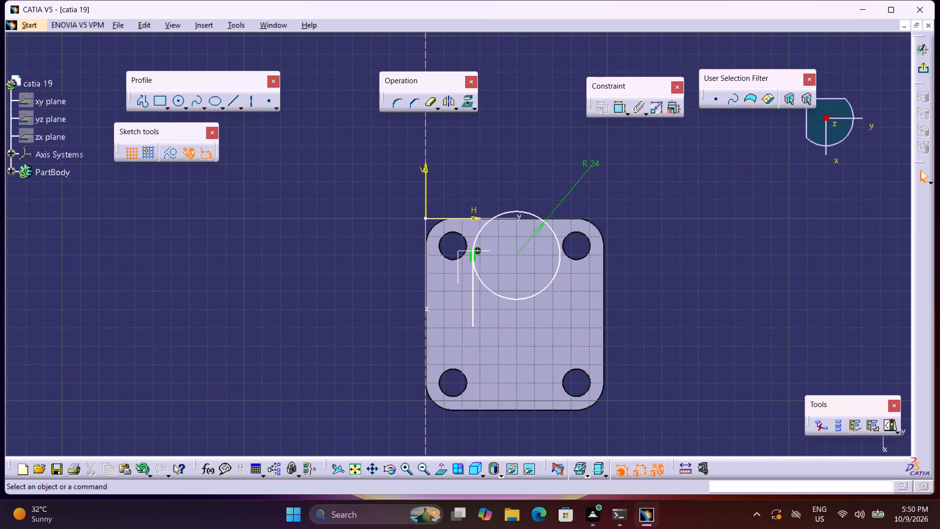
Sketch a vertical line about 32 mm long from the R24 circle's centre, running away from the H axis.
{"action": "middle_click_drag", "start_coordinate": [573, 247], "coordinate": [518, 277]}
{"action": "right_click", "coordinate": [573, 249]}
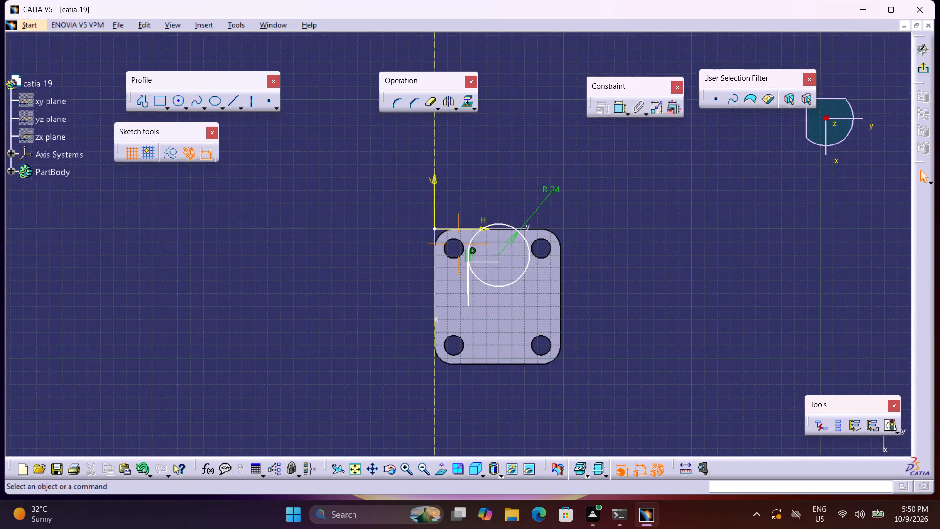
{"action": "key", "text": "ctrl+z"}
{"action": "middle_click_drag", "start_coordinate": [585, 348], "coordinate": [579, 377]}
{"action": "right_click", "coordinate": [582, 377]}
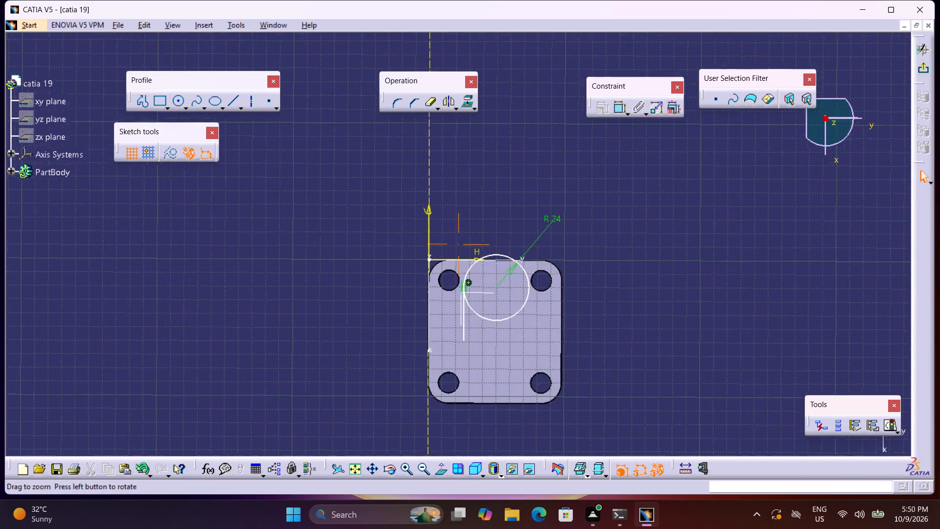
{"action": "middle_click_drag", "start_coordinate": [579, 377], "coordinate": [534, 304]}
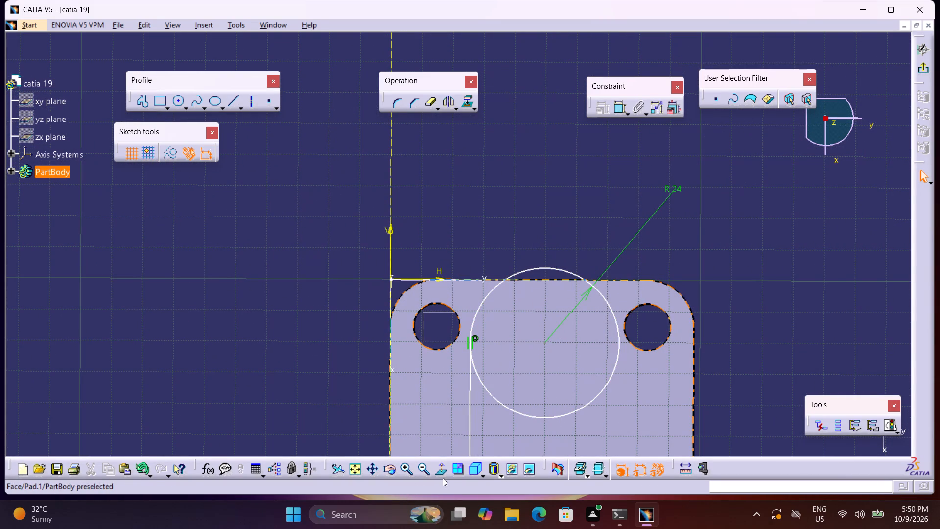
{"action": "left_click", "coordinate": [439, 474]}
{"action": "middle_click_drag", "start_coordinate": [733, 405], "coordinate": [659, 347]}
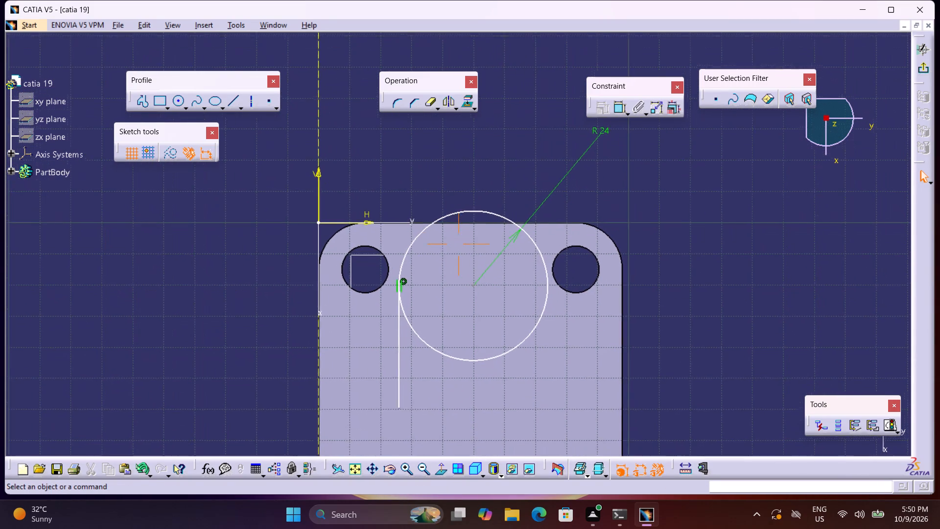
{"action": "middle_click_drag", "start_coordinate": [659, 347], "coordinate": [658, 346]}
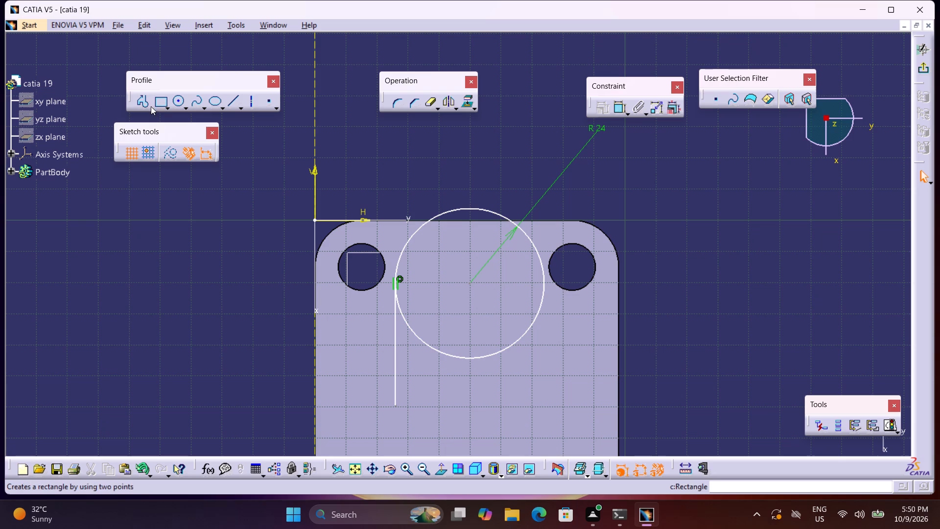
{"action": "left_click", "coordinate": [227, 107]}
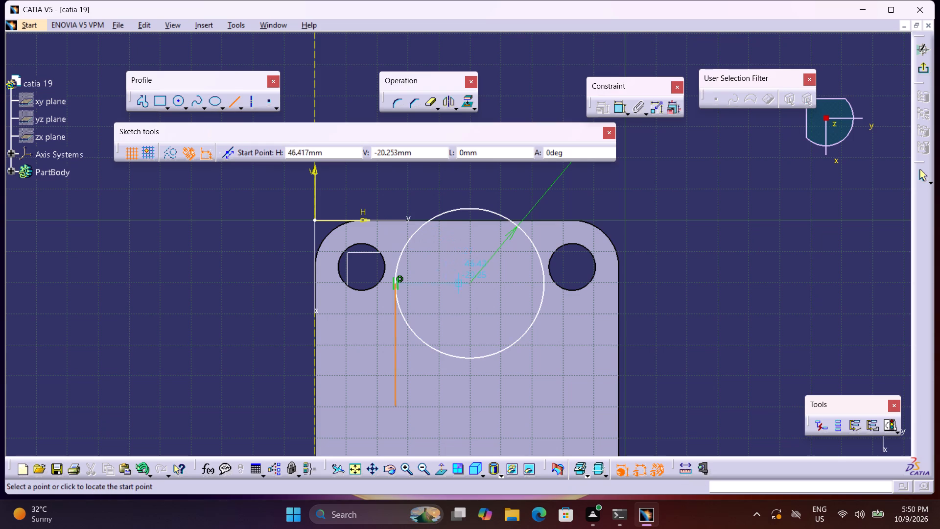
{"action": "left_click", "coordinate": [469, 283]}
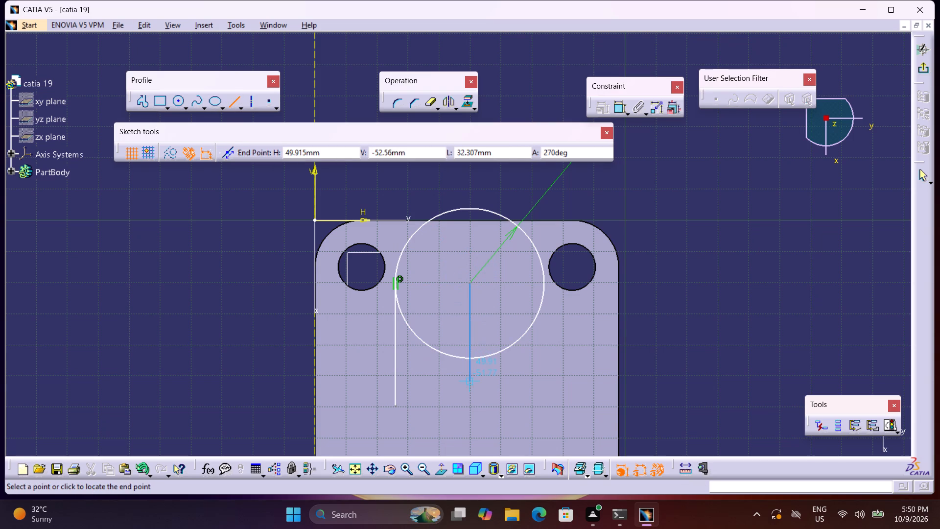
{"action": "left_click", "coordinate": [472, 385]}
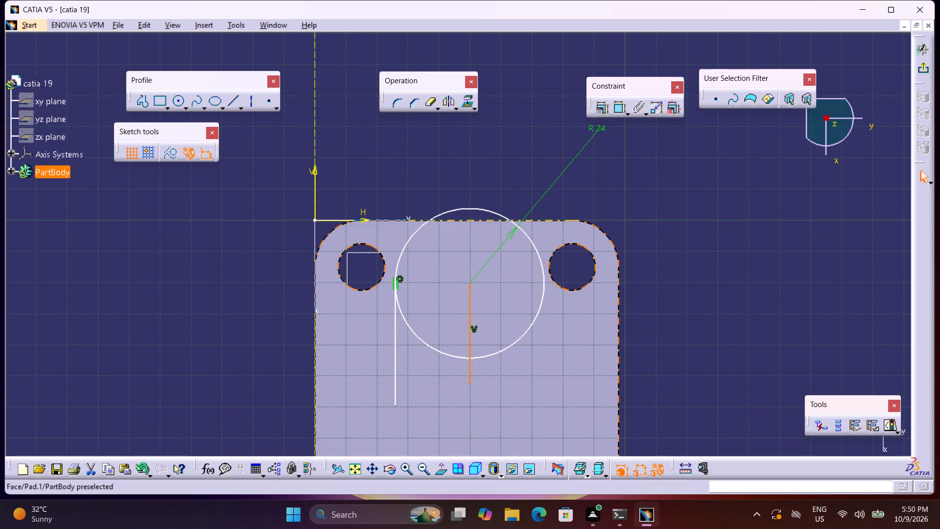
{"action": "triple_click", "coordinate": [269, 247]}
{"action": "left_click", "coordinate": [269, 248]}
Mirror the vertical line at the circle's V-axis side about the vertical line through the circle's centre.
{"action": "left_click", "coordinate": [394, 338]}
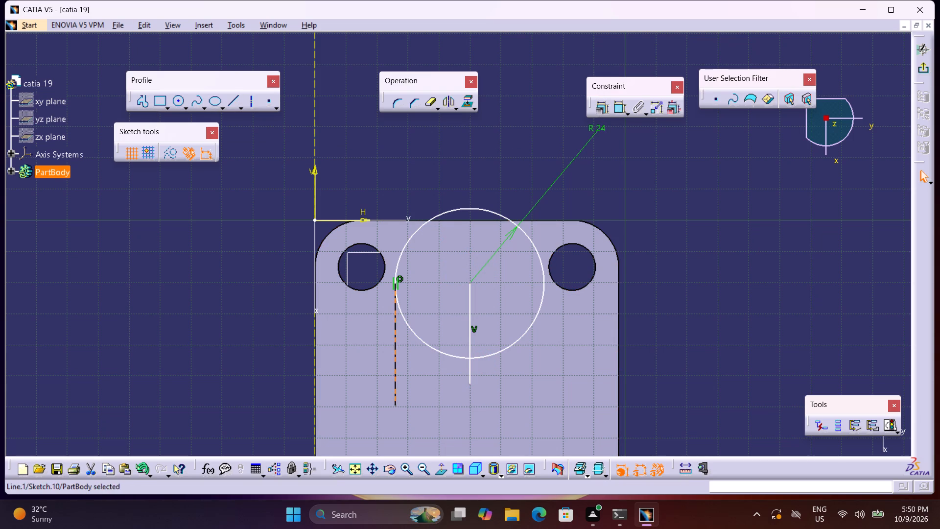
{"action": "left_click", "coordinate": [447, 99]}
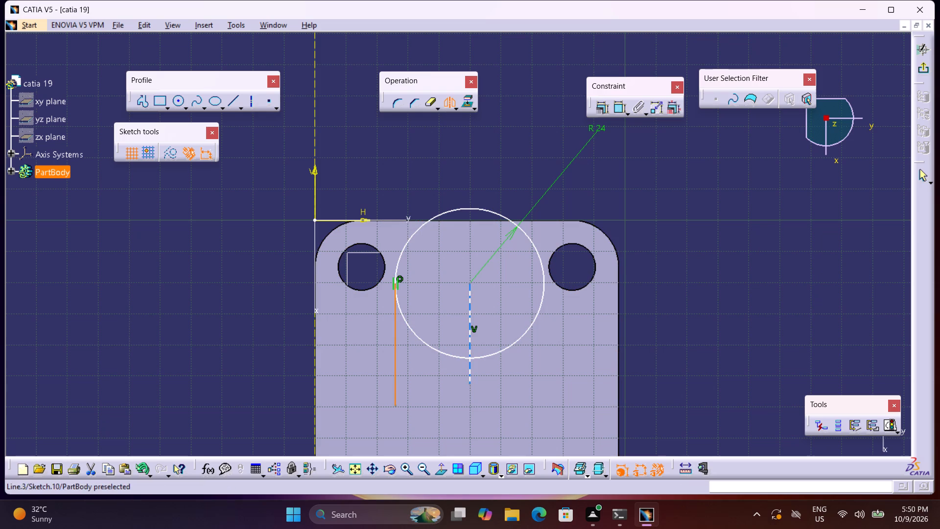
{"action": "left_click", "coordinate": [469, 311]}
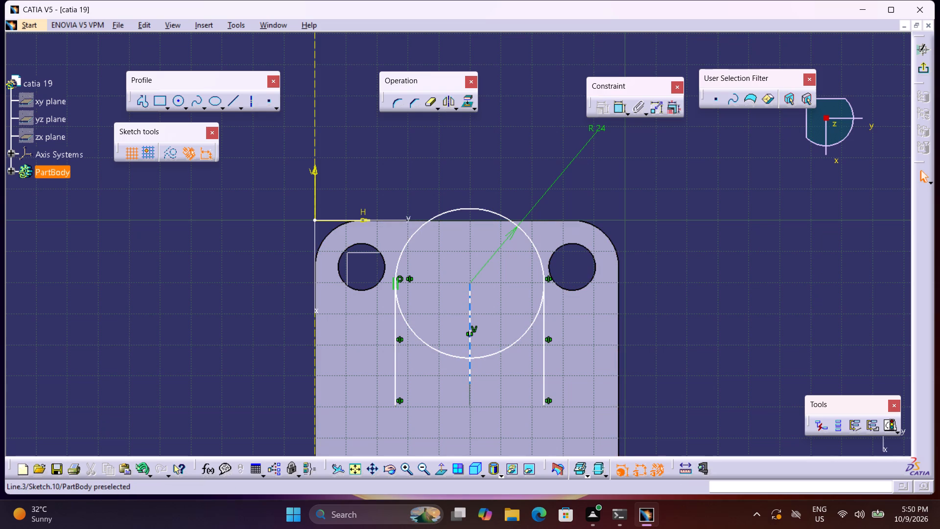
Delete the vertical line that starts at the circle's centre.
{"action": "left_click", "coordinate": [470, 303]}
{"action": "key", "text": "Delete"}
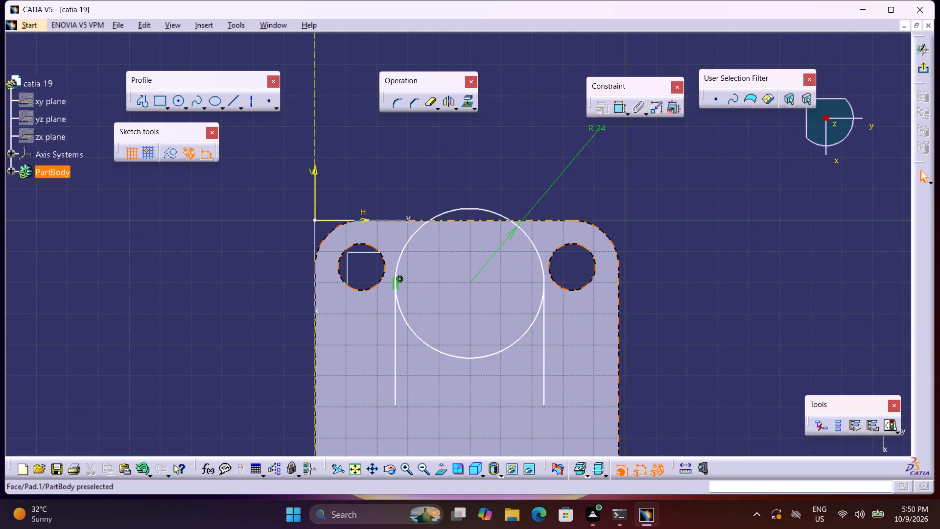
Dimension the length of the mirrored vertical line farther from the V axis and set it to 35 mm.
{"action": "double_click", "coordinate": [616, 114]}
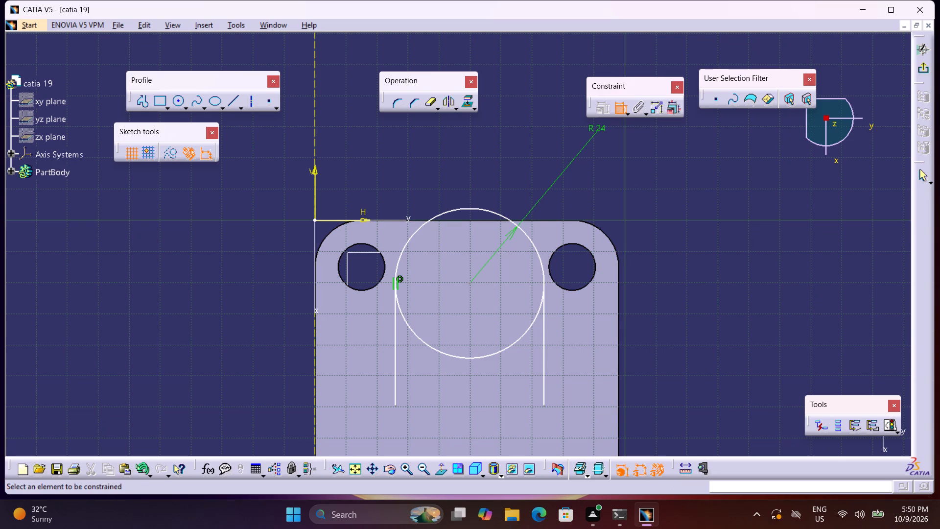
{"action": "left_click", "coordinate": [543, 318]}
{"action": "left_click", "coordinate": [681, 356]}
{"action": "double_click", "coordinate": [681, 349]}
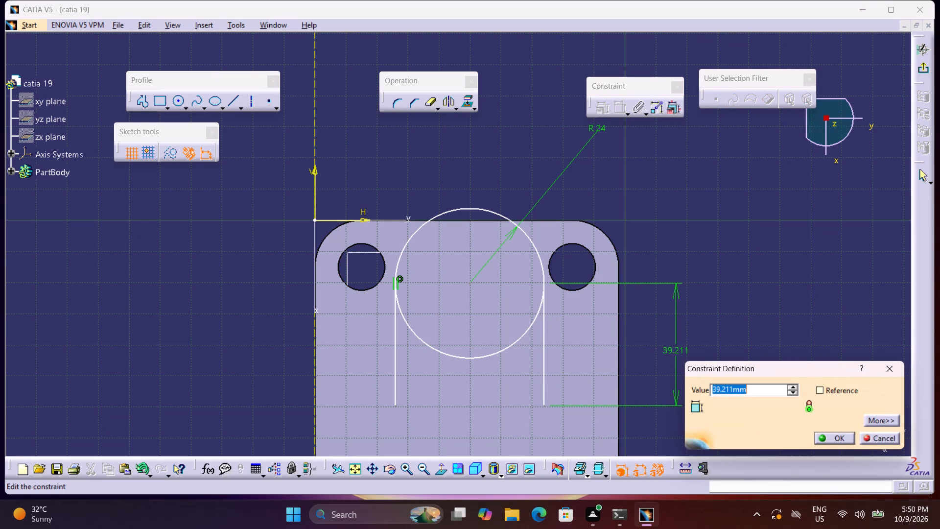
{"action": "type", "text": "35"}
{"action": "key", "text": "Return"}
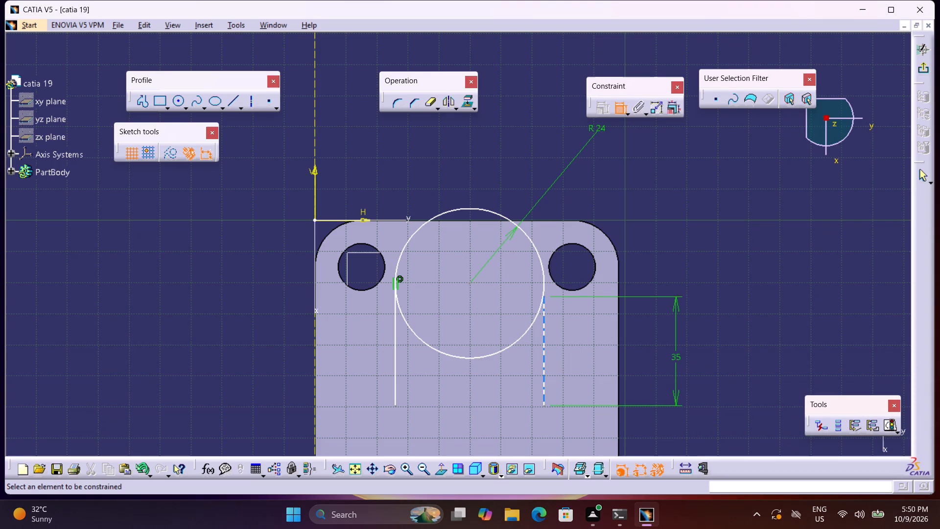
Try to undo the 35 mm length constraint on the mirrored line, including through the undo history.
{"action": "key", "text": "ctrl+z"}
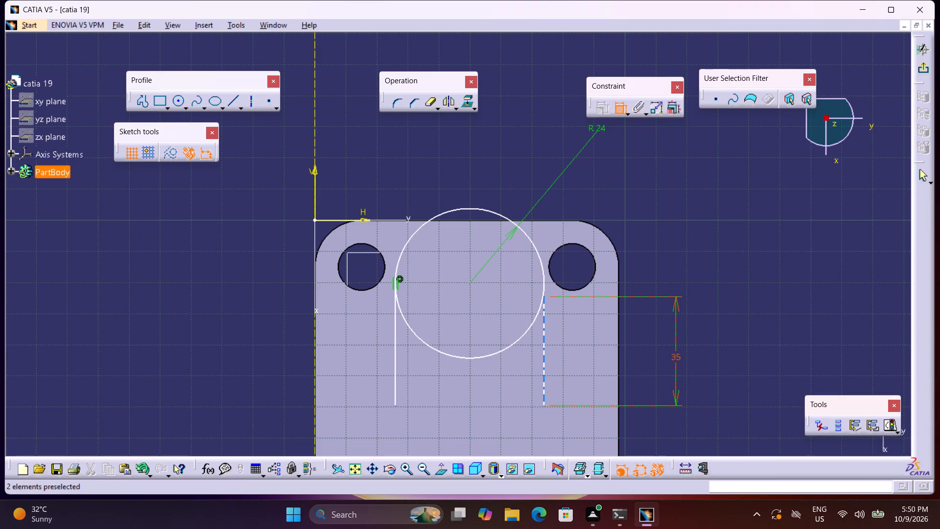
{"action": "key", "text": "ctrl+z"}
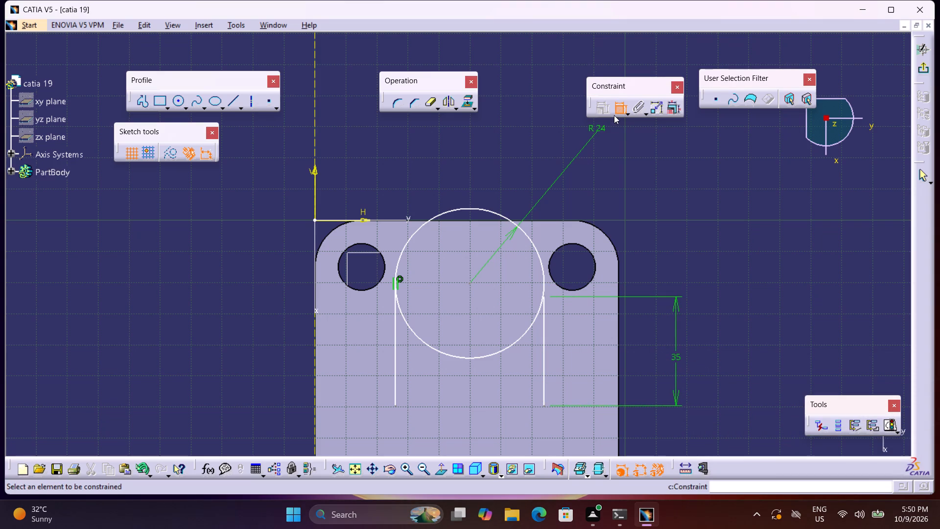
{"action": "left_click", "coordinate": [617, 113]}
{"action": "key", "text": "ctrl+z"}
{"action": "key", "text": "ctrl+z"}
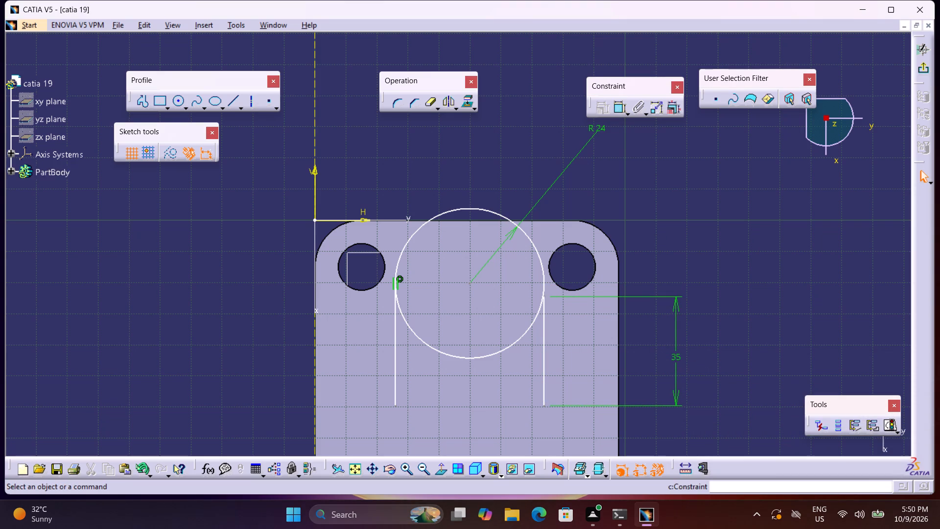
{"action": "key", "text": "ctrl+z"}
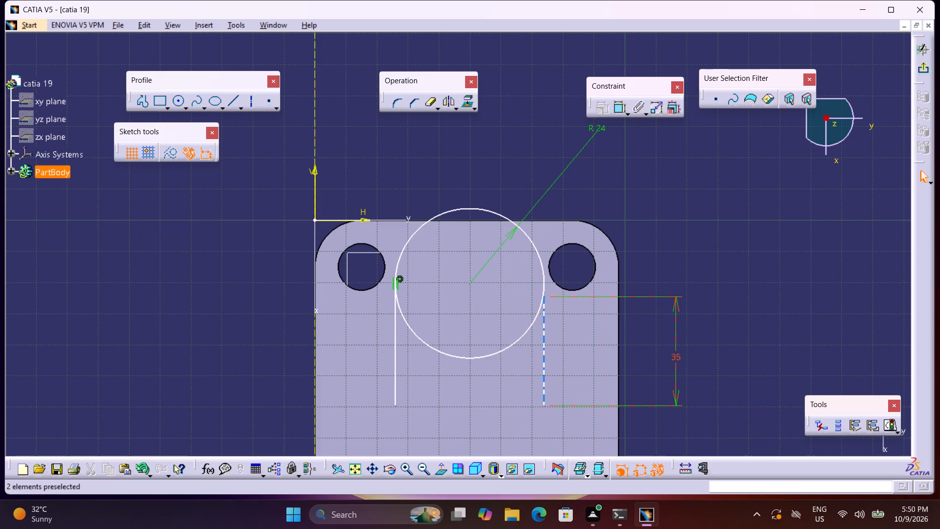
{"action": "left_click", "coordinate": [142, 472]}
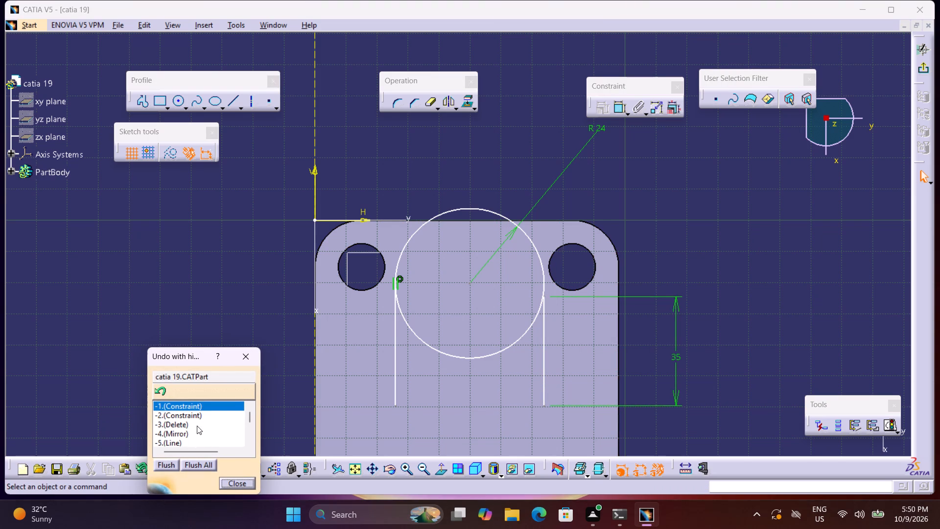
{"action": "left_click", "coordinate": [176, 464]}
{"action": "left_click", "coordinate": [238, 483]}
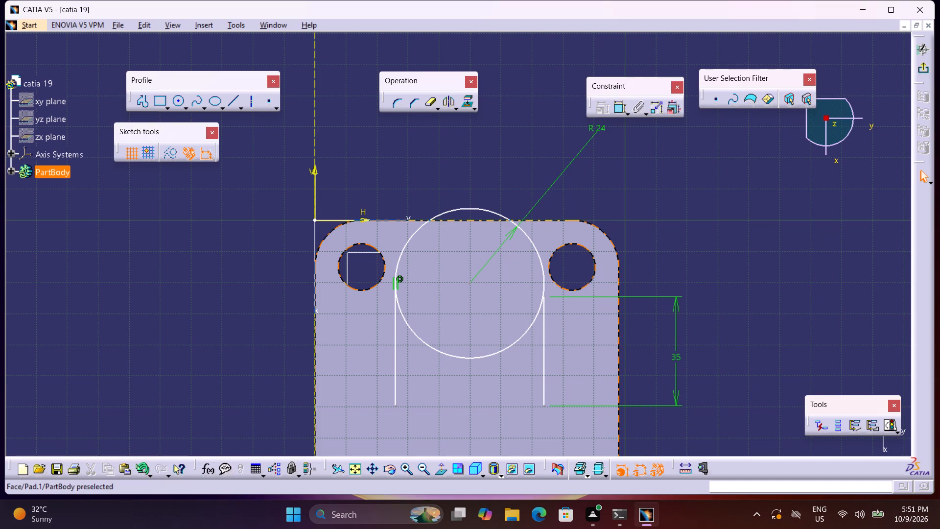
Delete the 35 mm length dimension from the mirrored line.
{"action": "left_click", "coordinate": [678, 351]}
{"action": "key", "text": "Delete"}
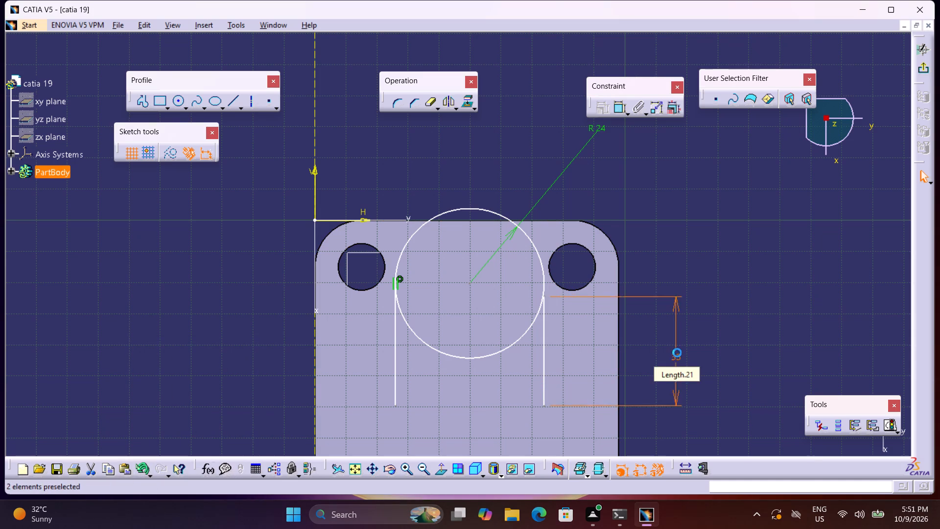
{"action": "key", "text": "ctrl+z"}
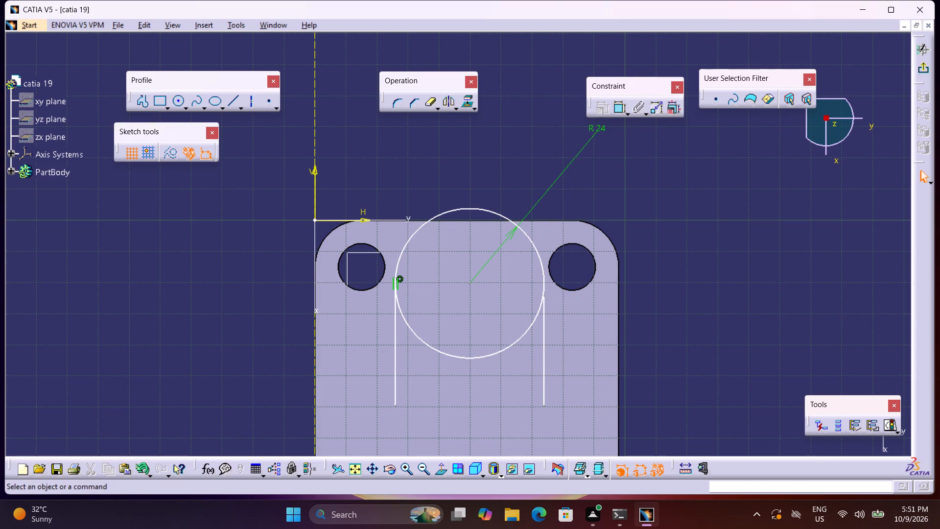
Dimension the length of the original vertical line nearer the V axis and set it to 35 mm.
{"action": "left_click", "coordinate": [618, 111]}
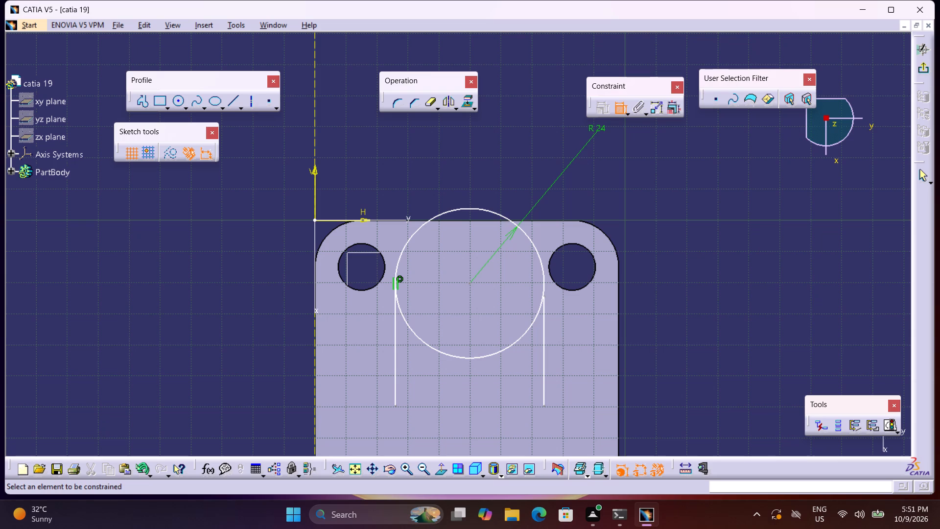
{"action": "left_click", "coordinate": [394, 328]}
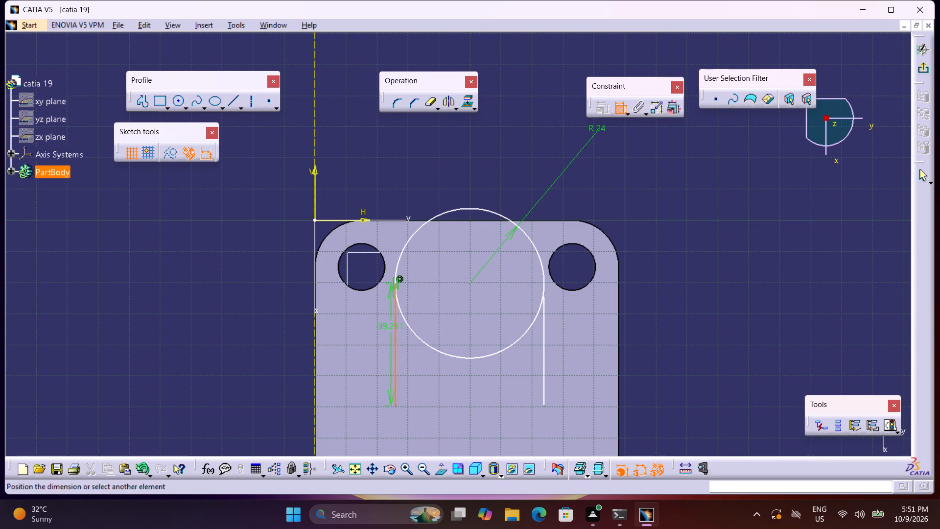
{"action": "left_click", "coordinate": [248, 359]}
{"action": "double_click", "coordinate": [247, 355]}
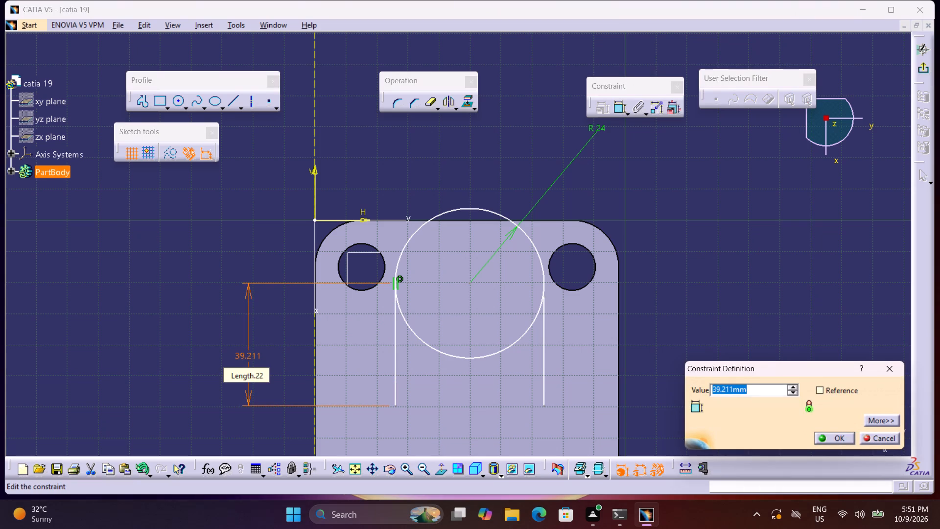
{"action": "type", "text": "35"}
{"action": "key", "text": "Return"}
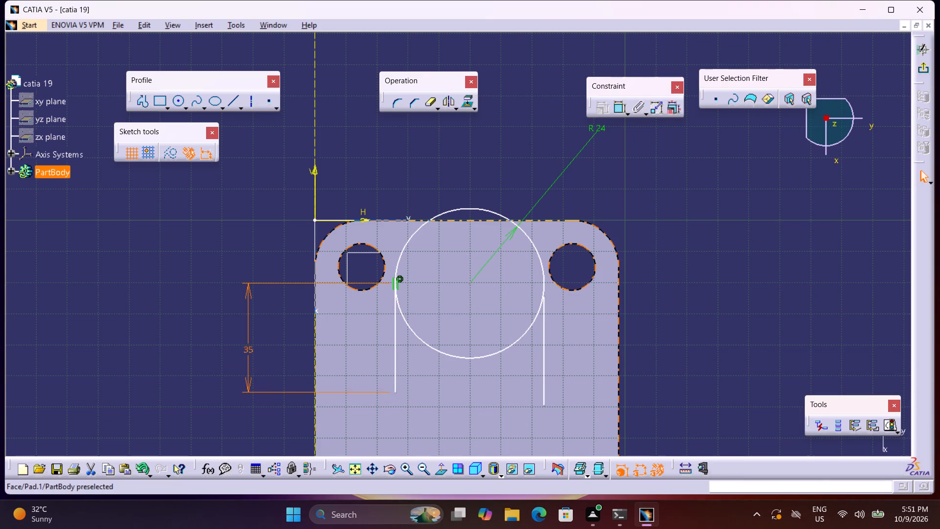
Delete the mirrored vertical line on the circle's side farther from the V axis.
{"action": "left_click", "coordinate": [545, 358]}
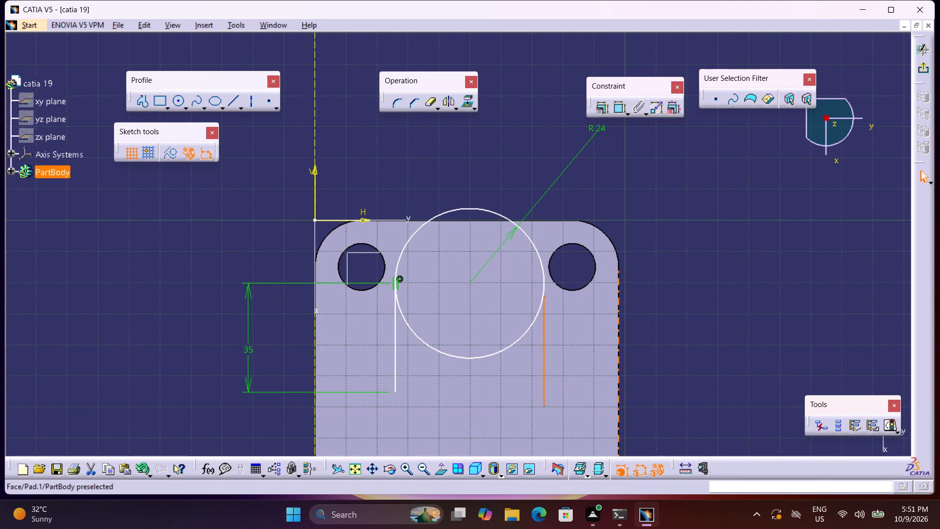
{"action": "key", "text": "Delete"}
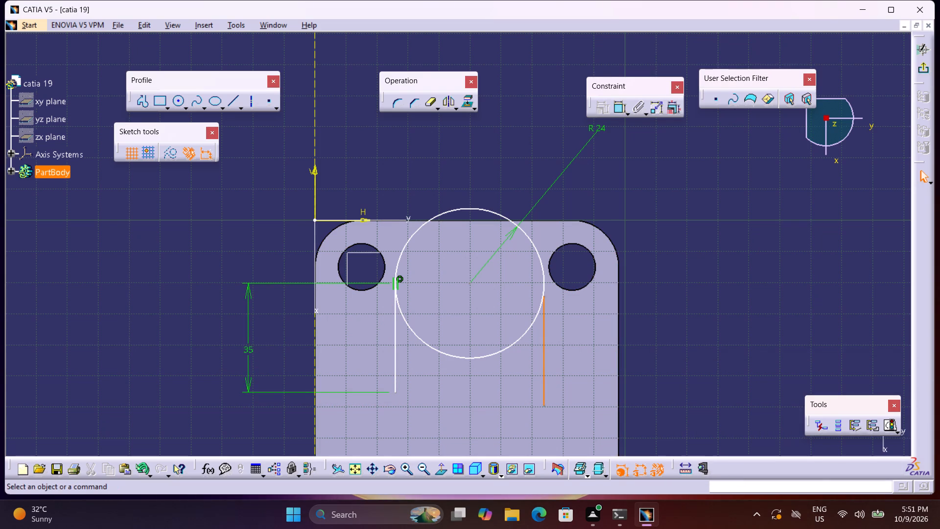
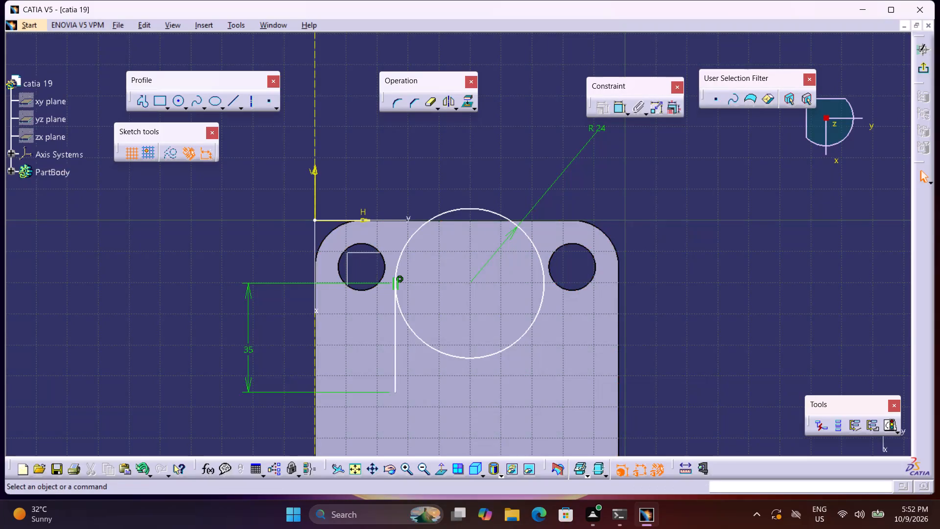
Draw a vertical line from the circle's centre down past its lower edge as a mirror axis.
{"action": "left_click", "coordinate": [396, 346]}
{"action": "left_click", "coordinate": [238, 129]}
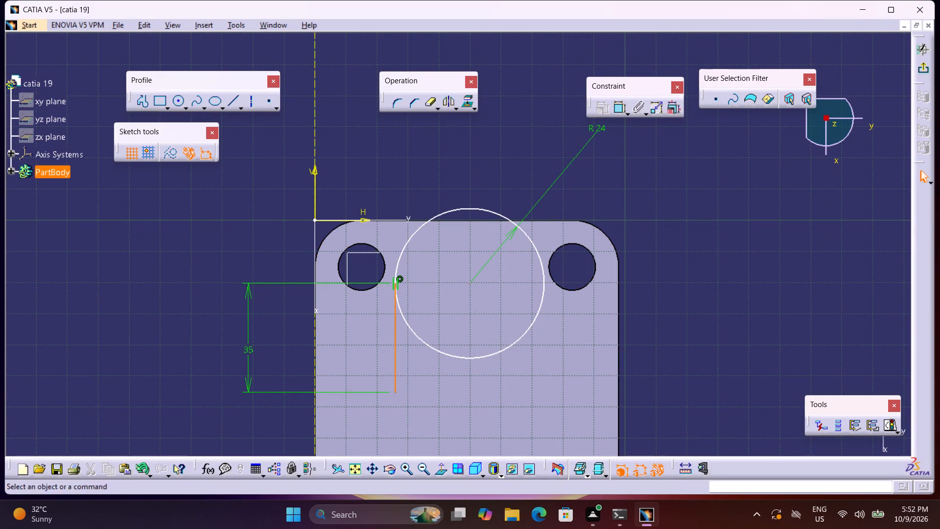
{"action": "left_click", "coordinate": [231, 108]}
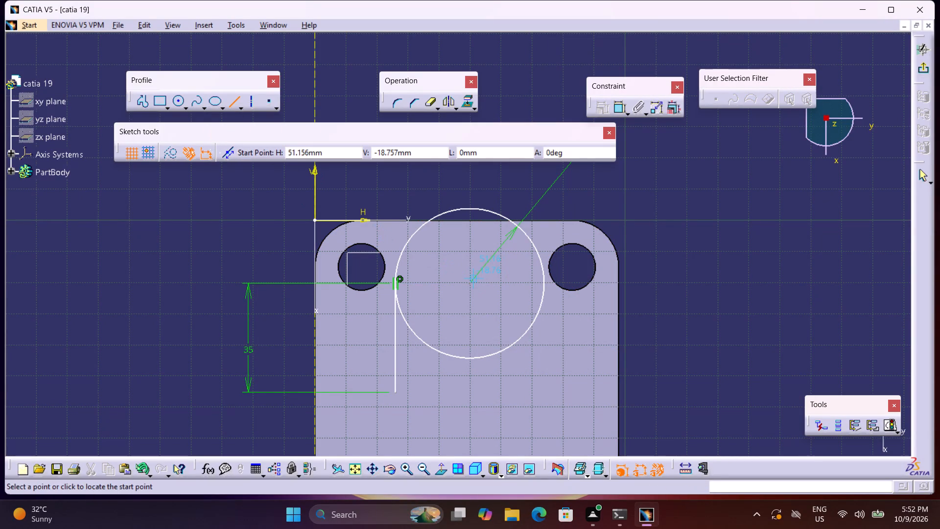
{"action": "left_click", "coordinate": [470, 285]}
{"action": "left_click", "coordinate": [468, 402]}
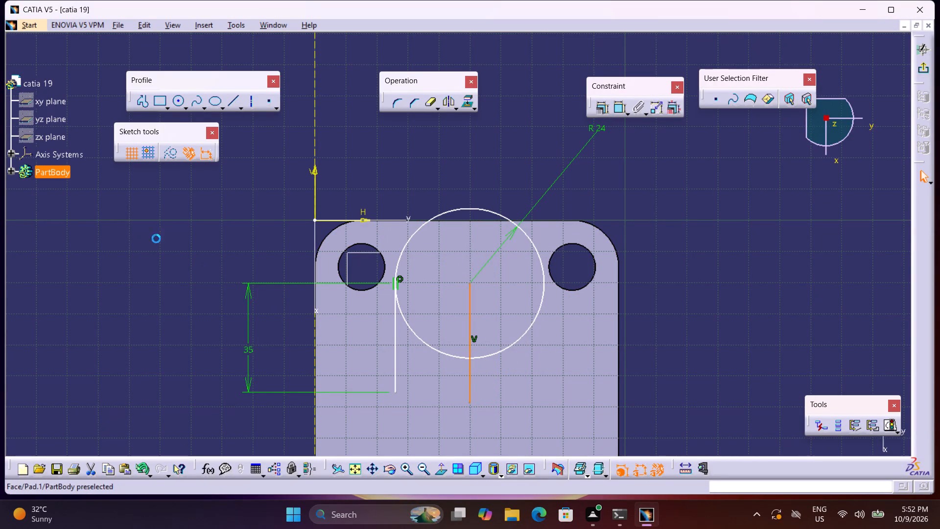
Mirror the 35 mm side line about the new vertical centre line.
{"action": "left_click", "coordinate": [446, 152]}
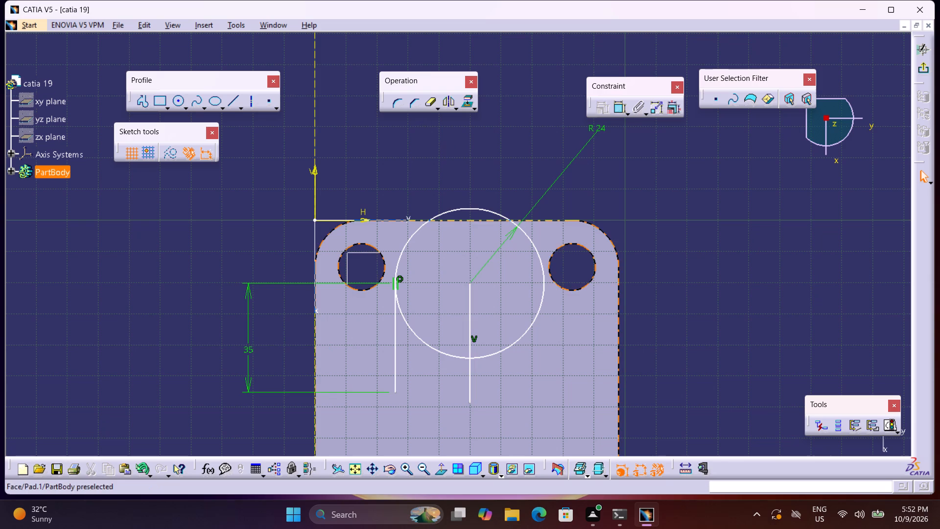
{"action": "left_click", "coordinate": [397, 350]}
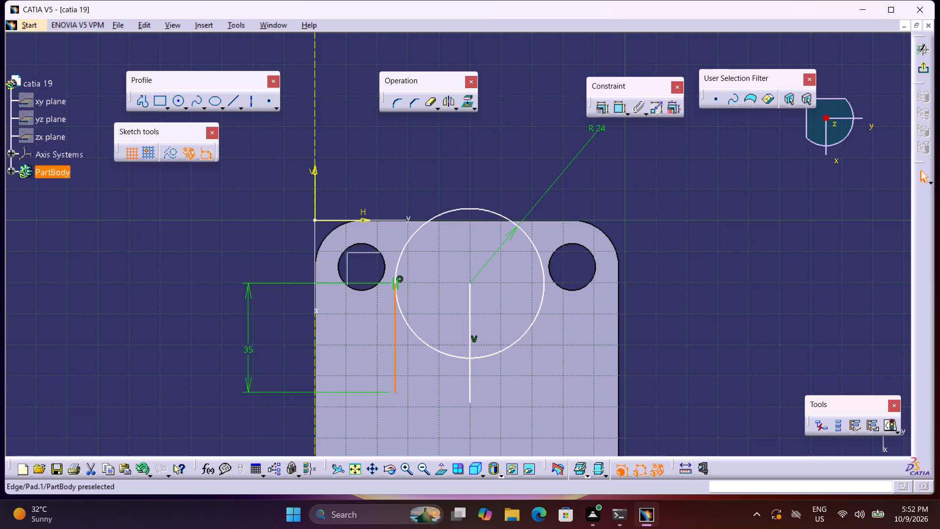
{"action": "left_click", "coordinate": [450, 100]}
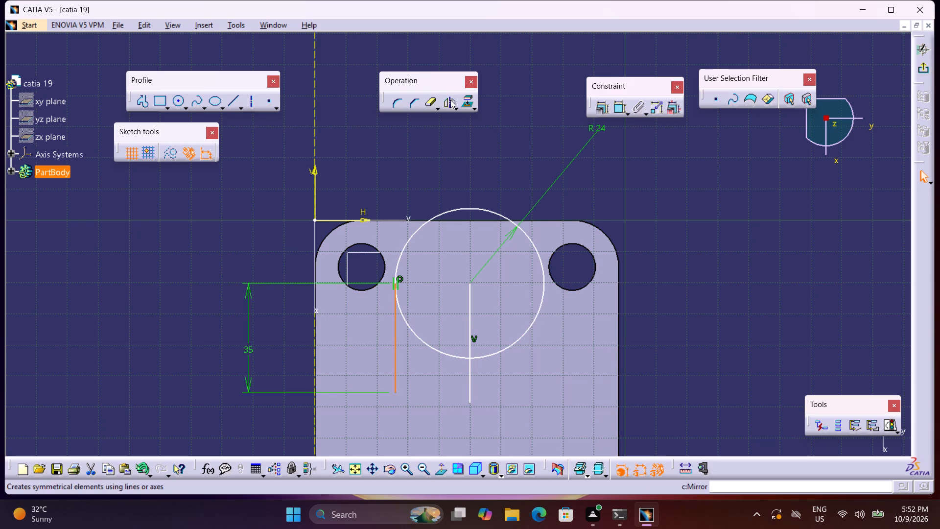
{"action": "left_click", "coordinate": [471, 295]}
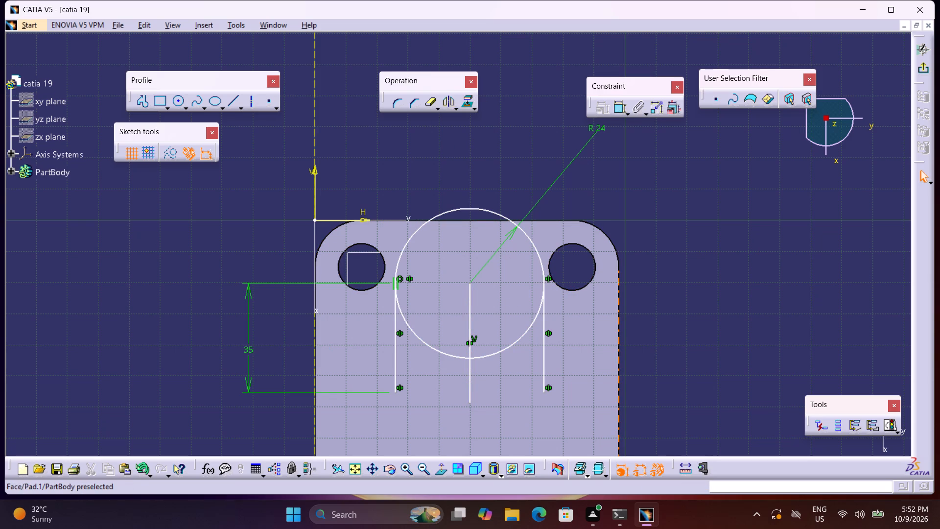
Delete the vertical centre line used as the mirror axis.
{"action": "middle_click_drag", "start_coordinate": [746, 224], "coordinate": [725, 211]}
{"action": "double_click", "coordinate": [723, 210]}
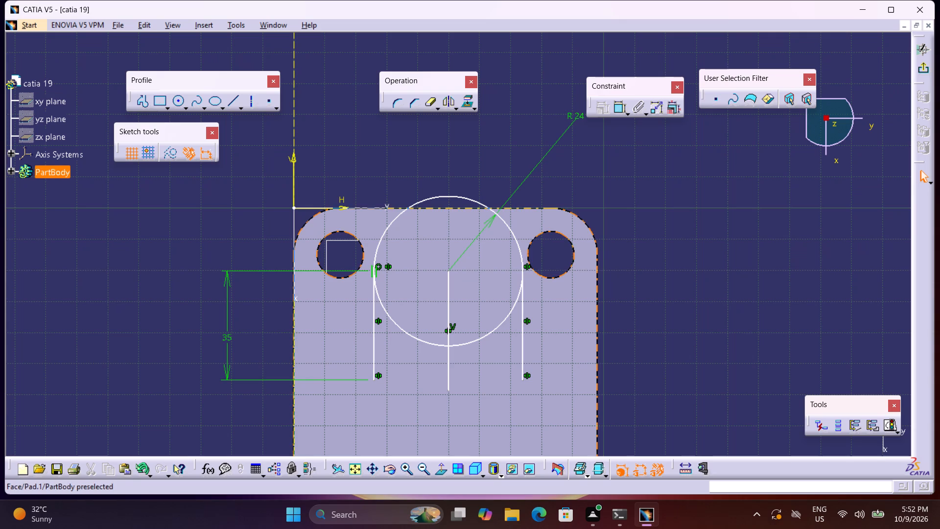
{"action": "left_click", "coordinate": [446, 297]}
{"action": "key", "text": "Delete"}
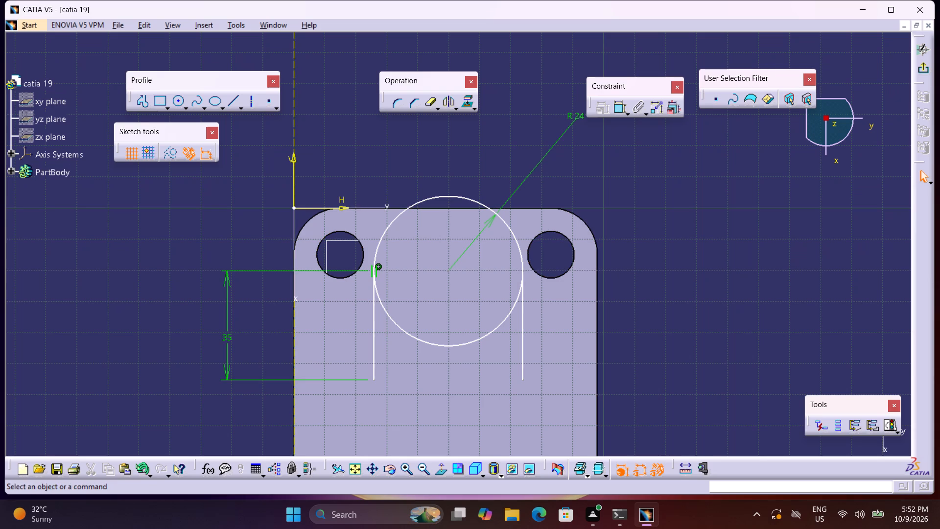
Draw a horizontal line joining the lower ends of the two vertical side lines.
{"action": "left_click", "coordinate": [140, 104]}
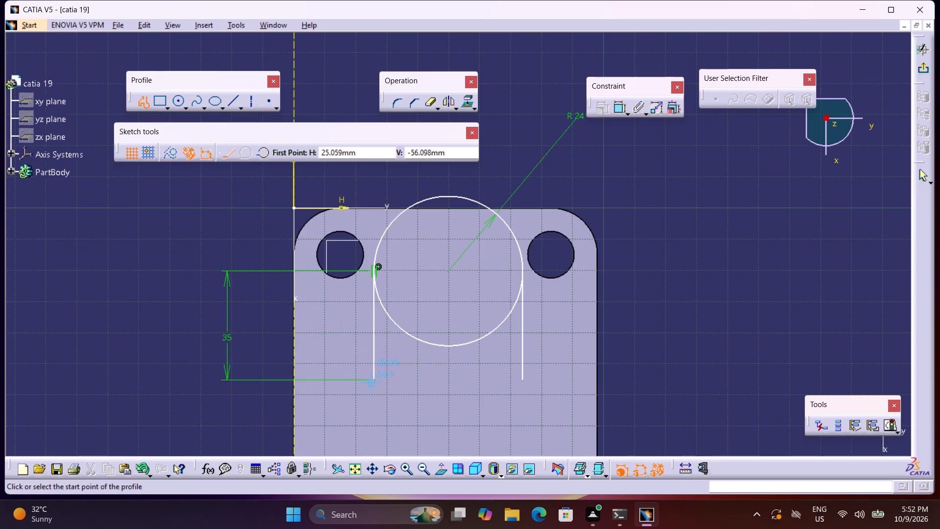
{"action": "left_click", "coordinate": [374, 378]}
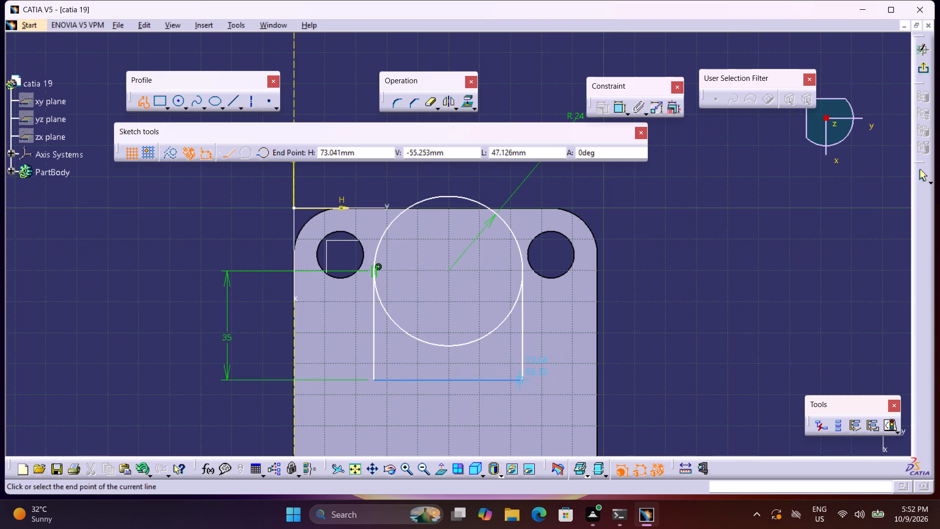
{"action": "left_click", "coordinate": [523, 380]}
Trim away the circle's lower arc between the side lines, leaving a closed arch-shaped profile.
{"action": "left_click", "coordinate": [430, 104]}
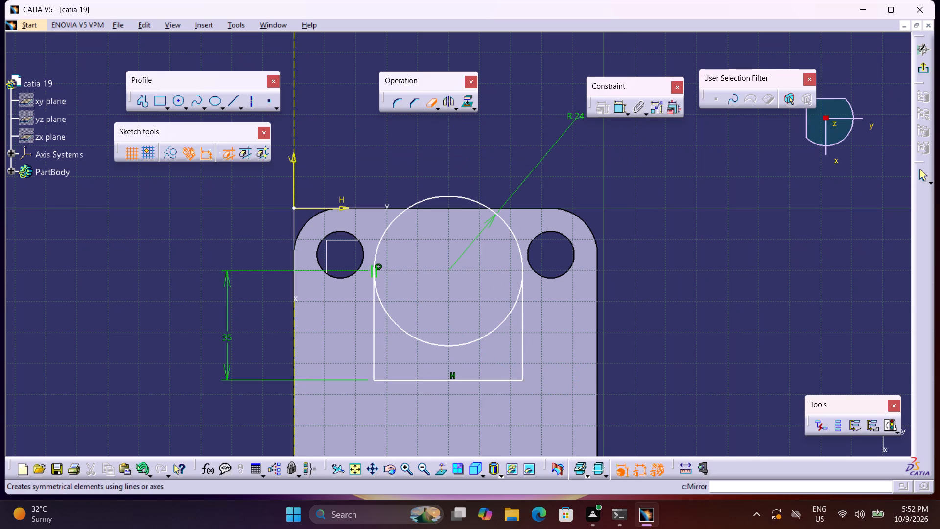
{"action": "left_click", "coordinate": [491, 333]}
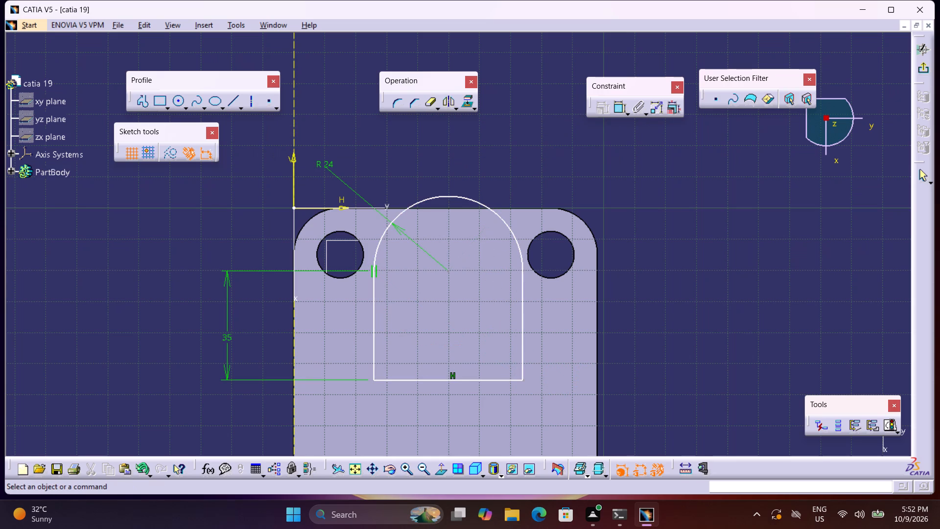
Move the arch profile down so its R24 arc lies inside the plate's upper edge.
{"action": "middle_click_drag", "start_coordinate": [476, 273], "coordinate": [476, 279]}
{"action": "left_click_drag", "start_coordinate": [506, 232], "coordinate": [508, 242]}
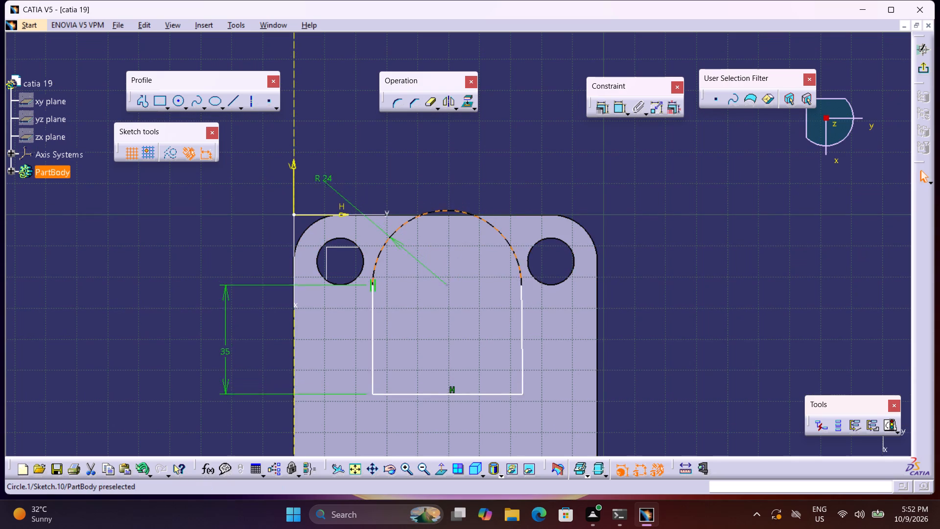
{"action": "left_click_drag", "start_coordinate": [508, 242], "coordinate": [510, 251]}
{"action": "middle_click_drag", "start_coordinate": [573, 319], "coordinate": [571, 318]}
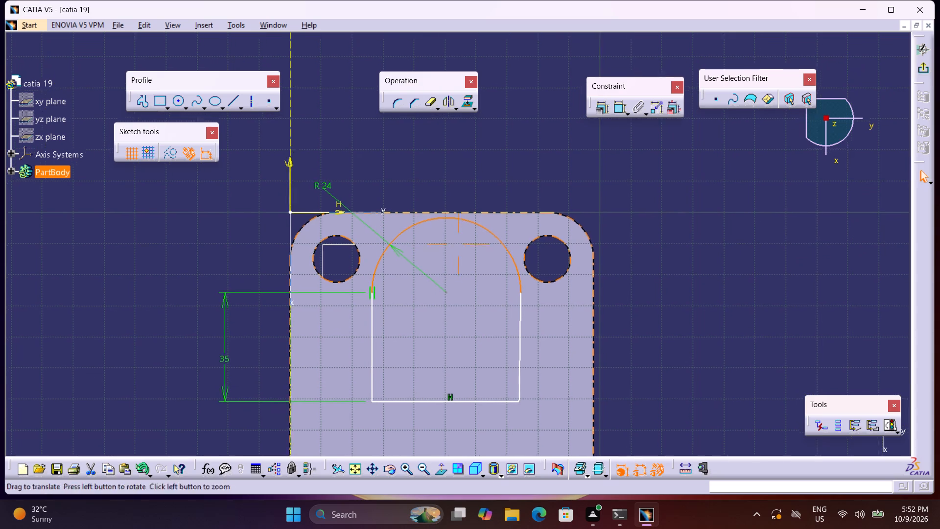
{"action": "middle_click_drag", "start_coordinate": [571, 318], "coordinate": [551, 245]}
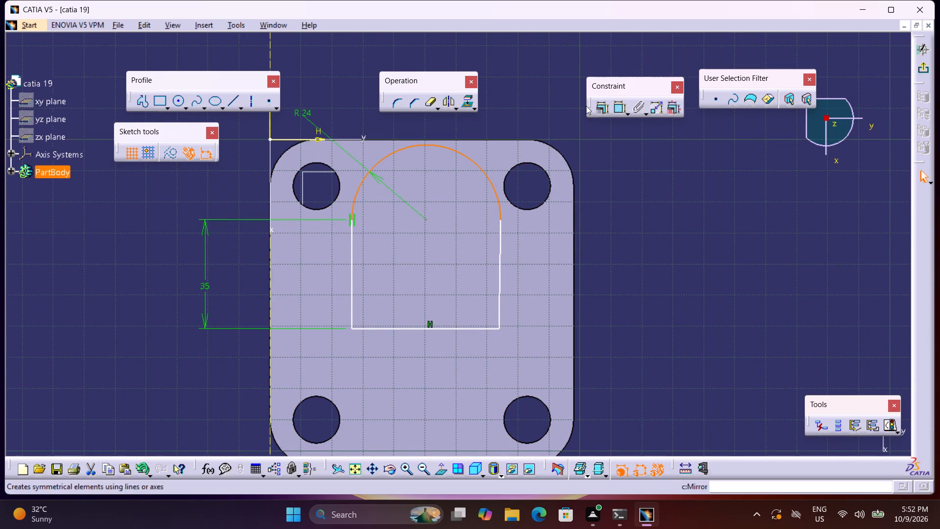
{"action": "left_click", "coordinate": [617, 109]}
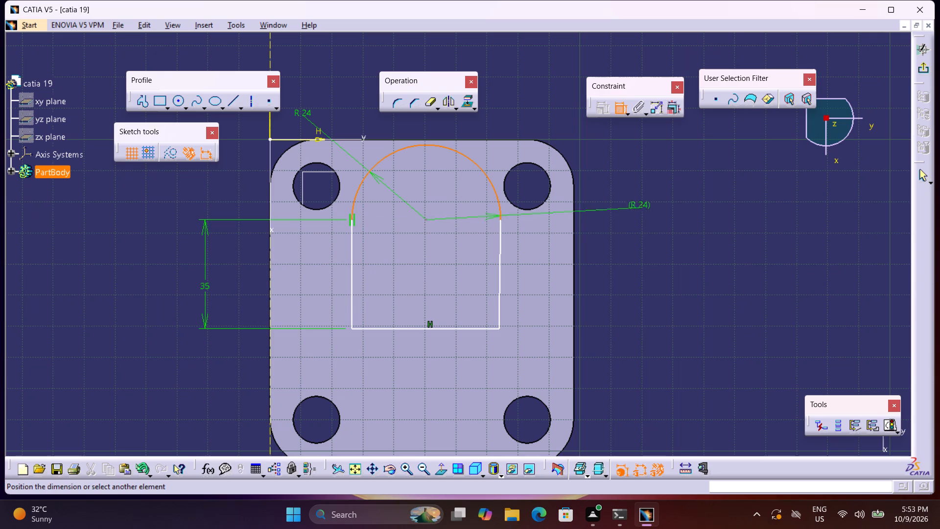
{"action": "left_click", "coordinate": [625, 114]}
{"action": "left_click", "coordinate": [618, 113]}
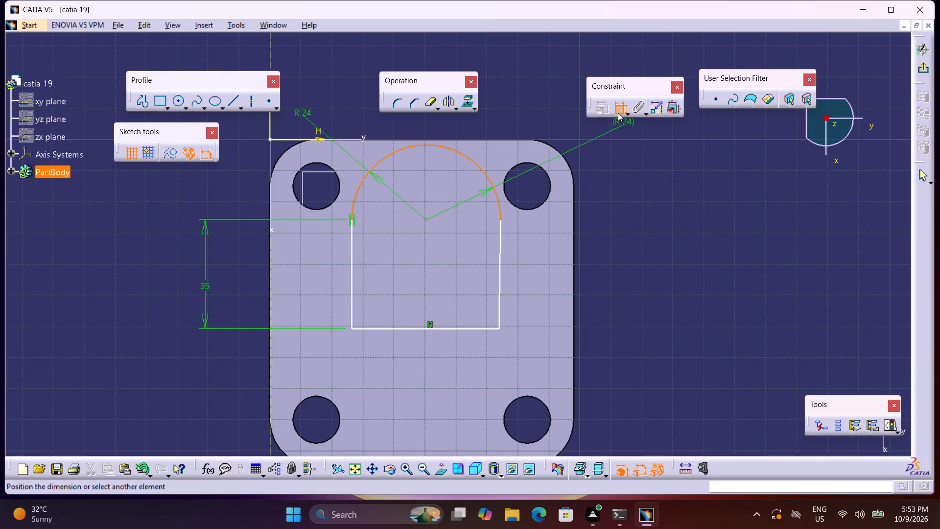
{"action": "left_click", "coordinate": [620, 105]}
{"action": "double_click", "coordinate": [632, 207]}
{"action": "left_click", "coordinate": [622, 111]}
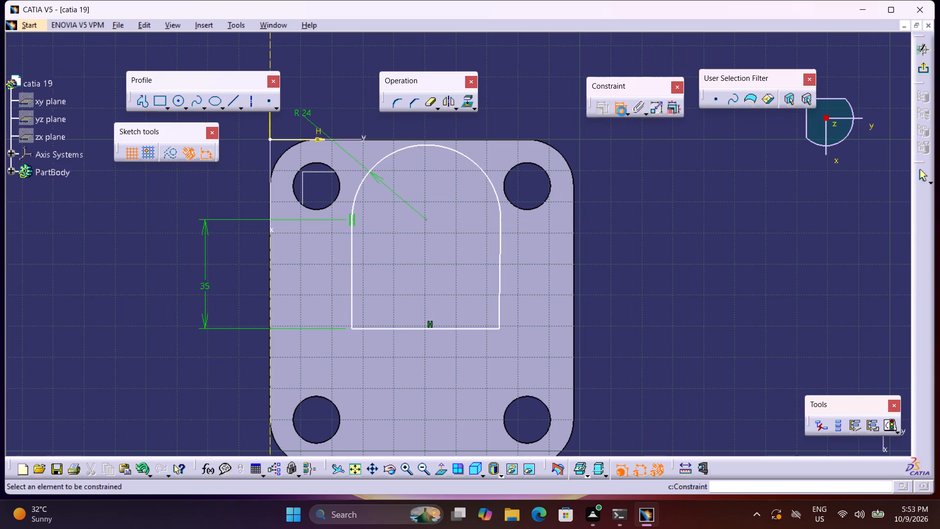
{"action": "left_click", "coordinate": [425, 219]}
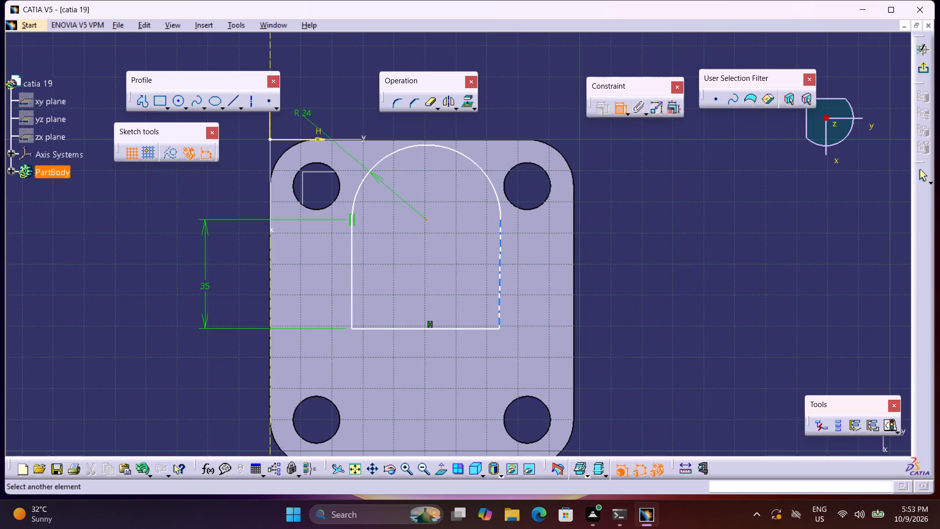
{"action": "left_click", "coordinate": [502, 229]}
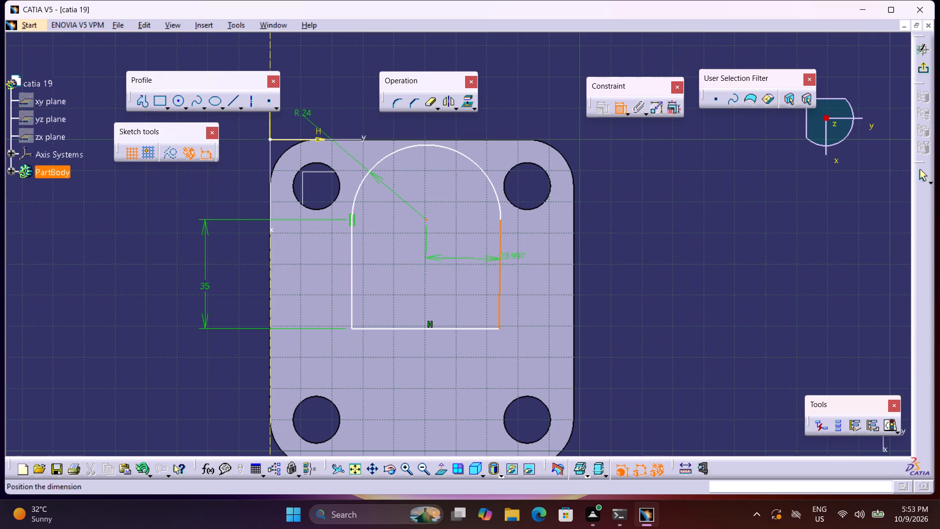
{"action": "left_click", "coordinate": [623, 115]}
Dimension the arc centre to the plate's vertical edge farther from the V axis and set it to 95/2 (47.5 mm).
{"action": "left_click", "coordinate": [619, 112]}
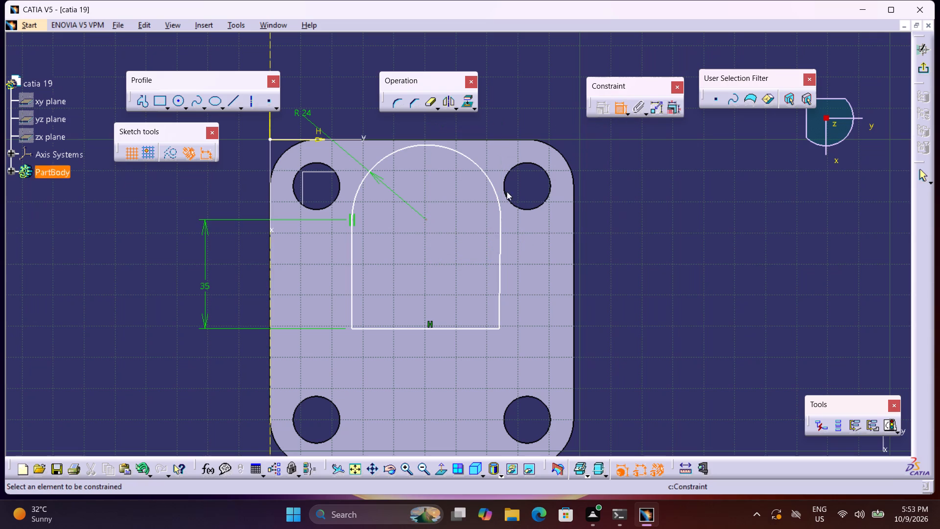
{"action": "left_click", "coordinate": [427, 222]}
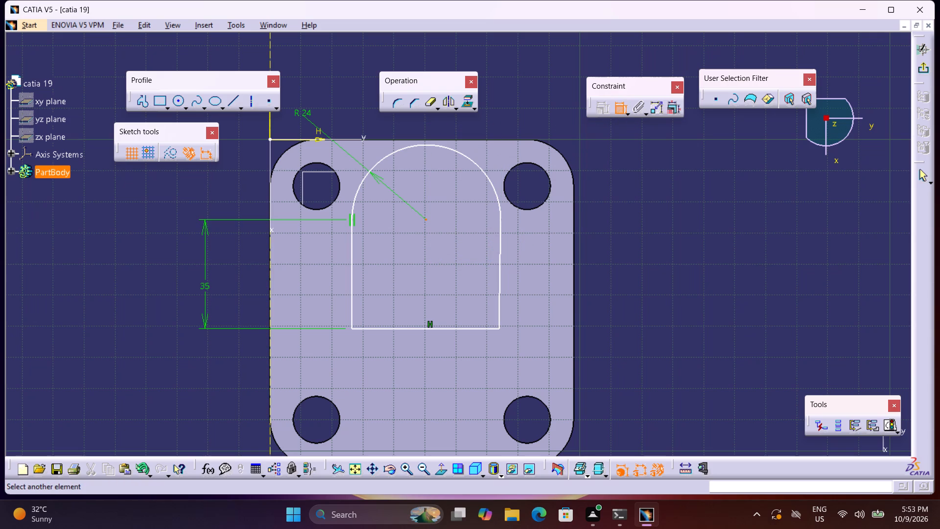
{"action": "left_click", "coordinate": [574, 226]}
{"action": "left_click", "coordinate": [512, 121]}
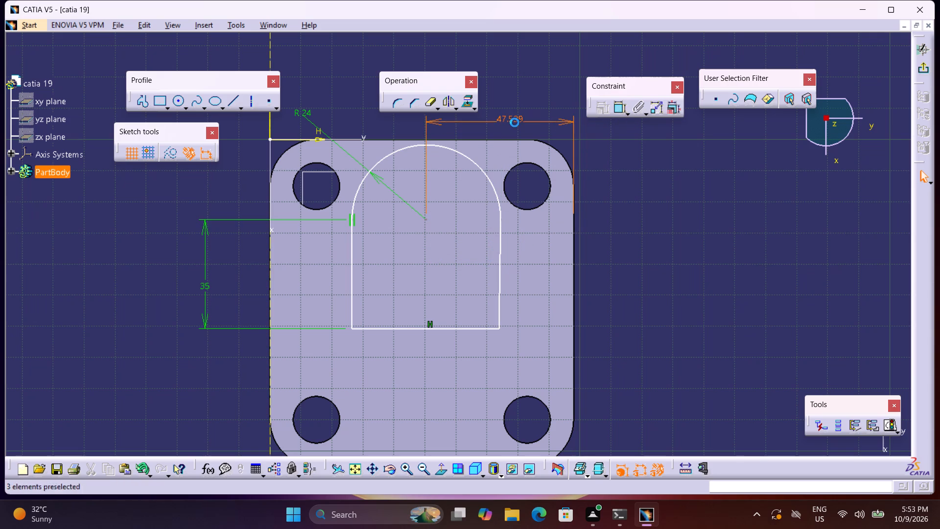
{"action": "double_click", "coordinate": [515, 122]}
{"action": "type", "text": "90"}
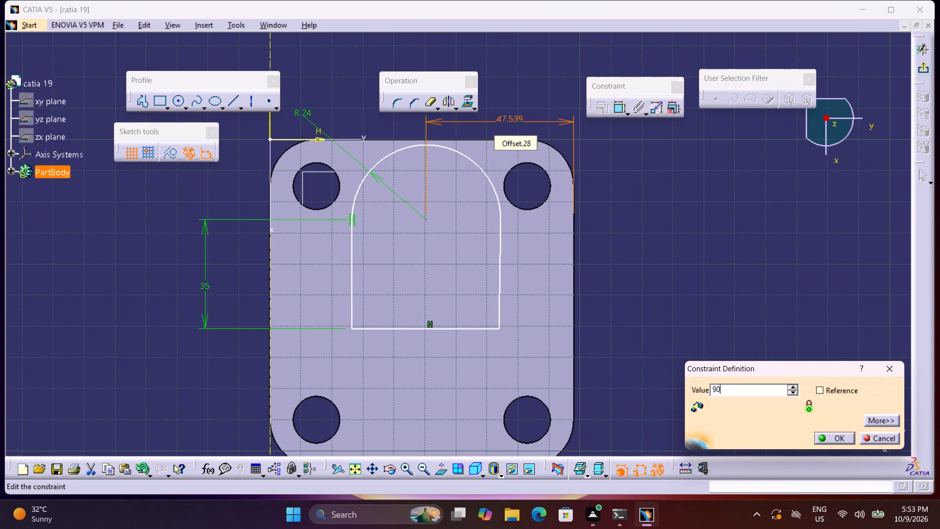
{"action": "key", "text": "BackSpace"}
{"action": "key", "text": "5"}
{"action": "type", "text": "/2"}
{"action": "key", "text": "Return"}
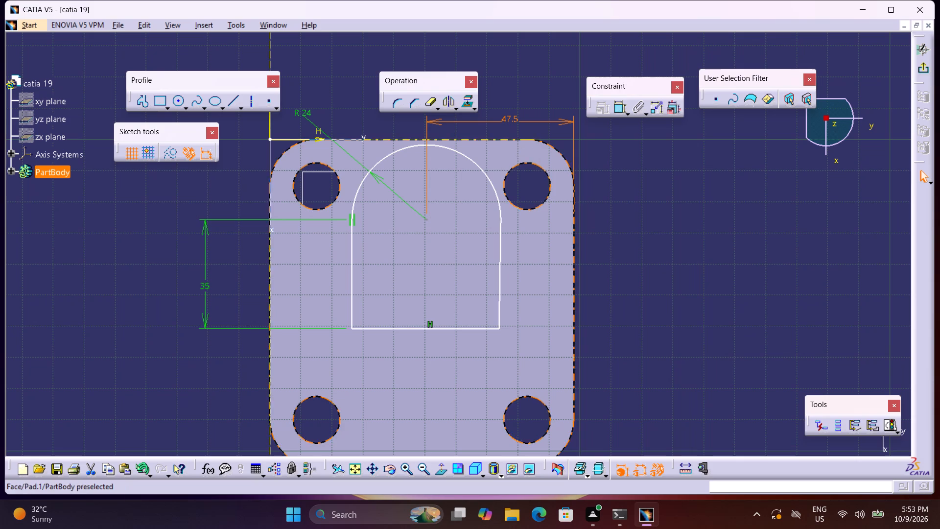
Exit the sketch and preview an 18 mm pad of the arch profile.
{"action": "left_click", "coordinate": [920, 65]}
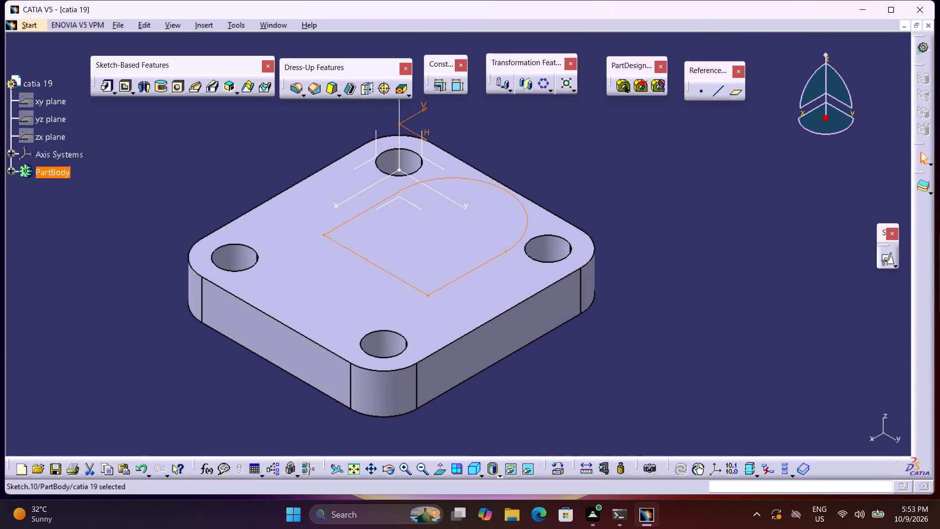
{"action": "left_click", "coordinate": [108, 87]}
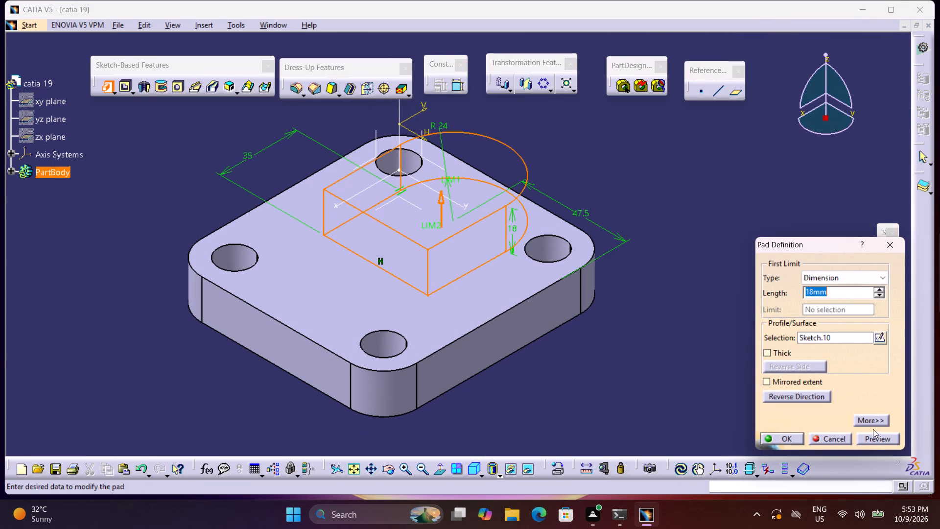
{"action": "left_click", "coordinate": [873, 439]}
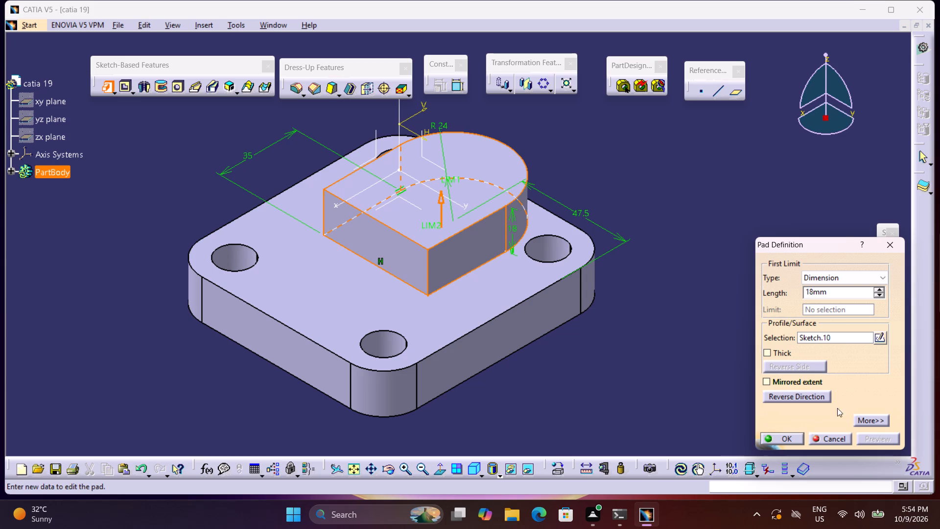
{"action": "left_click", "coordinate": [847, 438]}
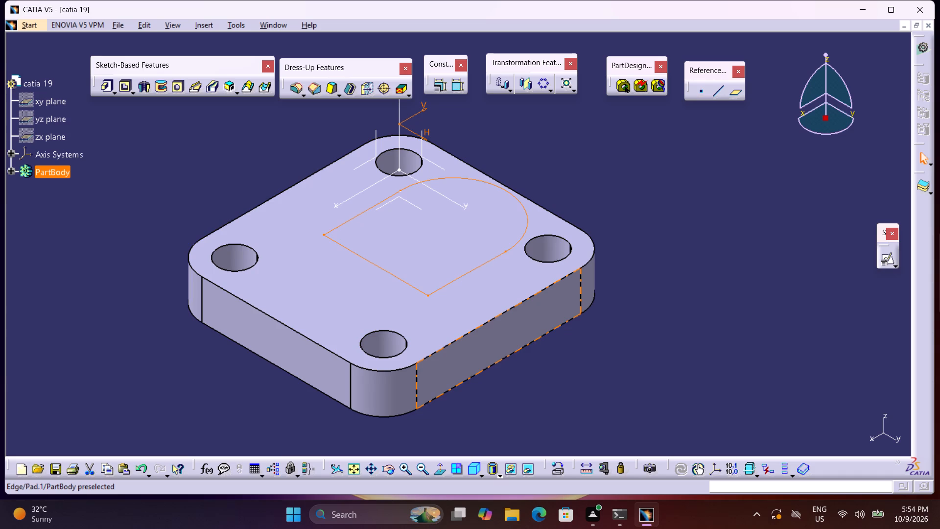
Expand PartBody in the tree and reopen the arch profile's sketch, Sketch.10, for editing.
{"action": "double_click", "coordinate": [503, 250]}
{"action": "double_click", "coordinate": [504, 253]}
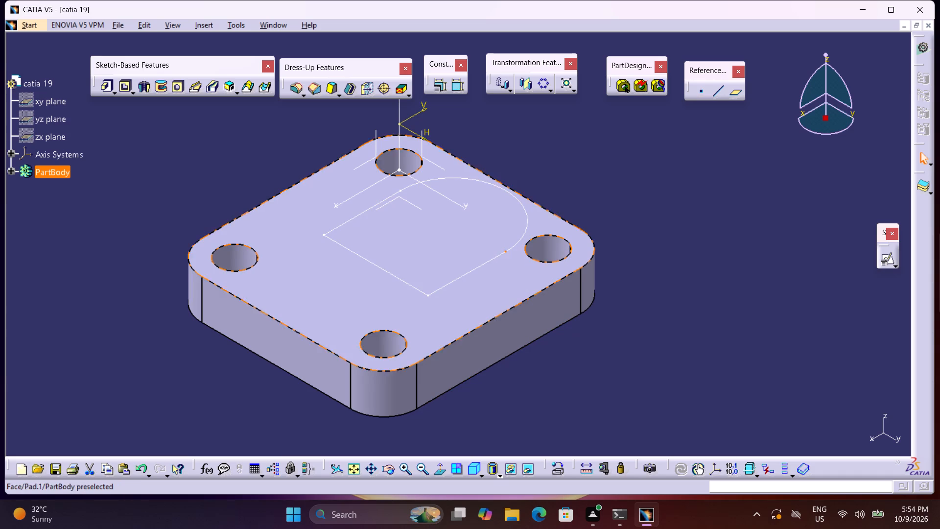
{"action": "left_click", "coordinate": [11, 167]}
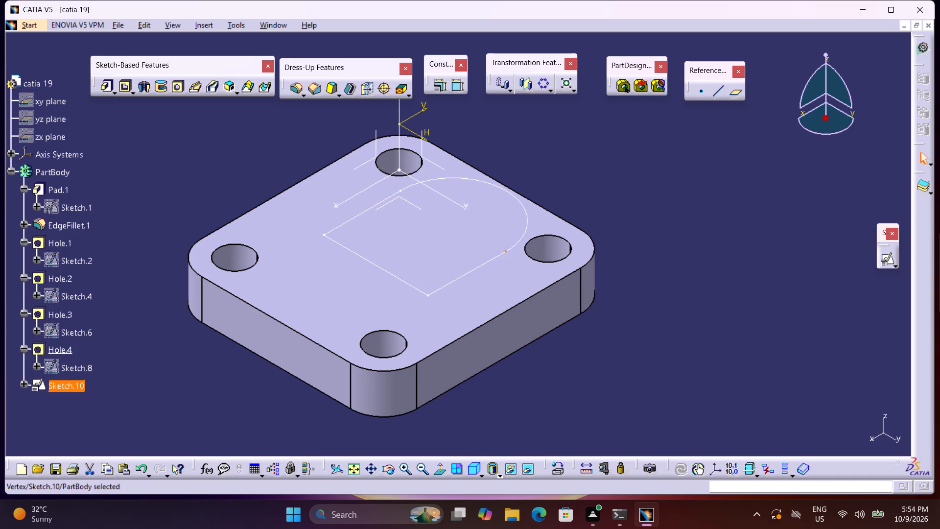
{"action": "double_click", "coordinate": [73, 381]}
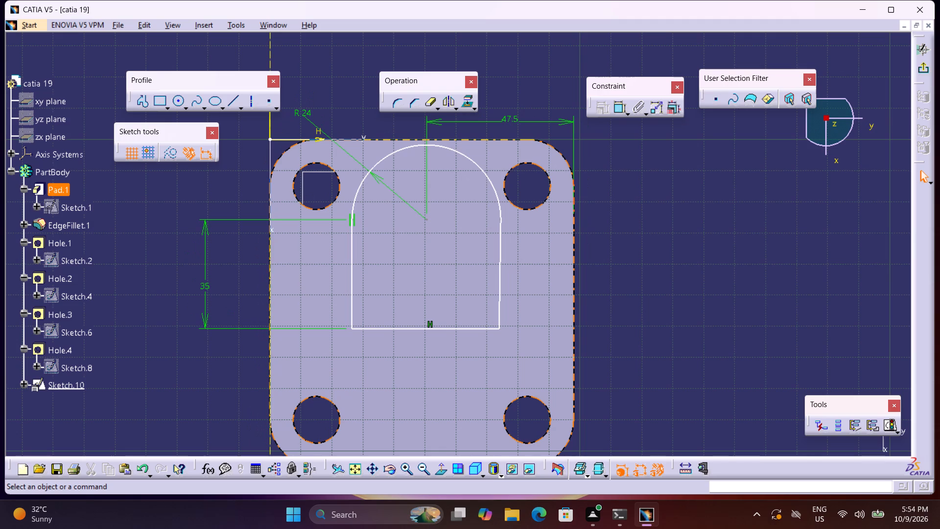
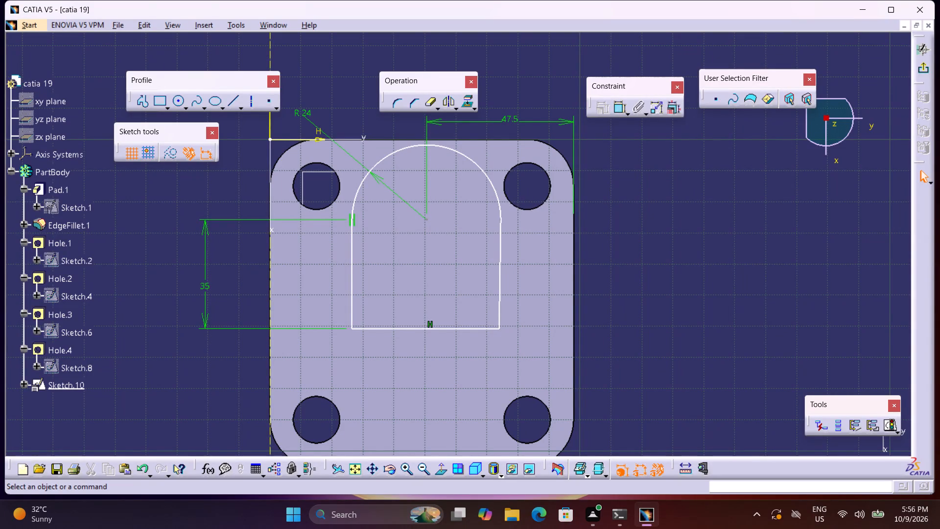
Dimension the arch profile's straight base line to the plate's parallel lower edge and set the distance to 45 mm.
{"action": "middle_click_drag", "start_coordinate": [677, 369], "coordinate": [662, 299]}
{"action": "left_click", "coordinate": [620, 110]}
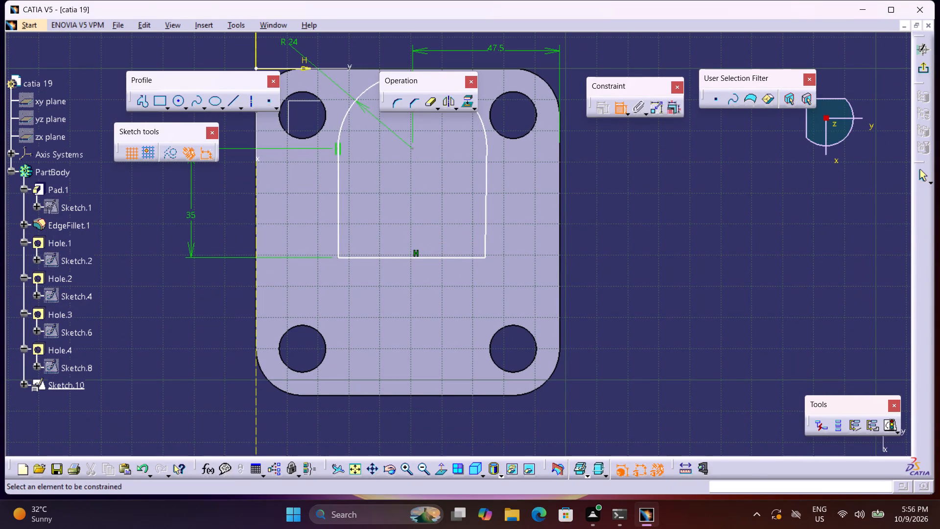
{"action": "left_click", "coordinate": [463, 258]}
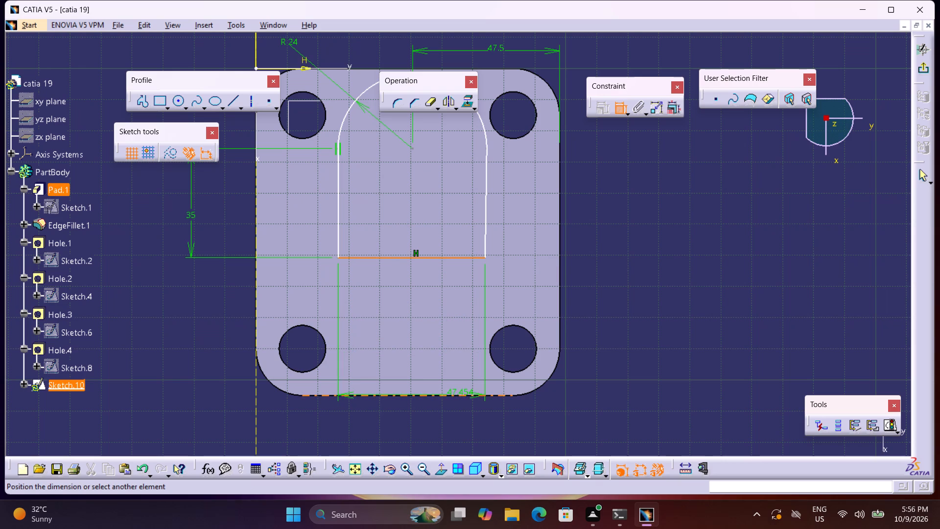
{"action": "left_click", "coordinate": [461, 394]}
{"action": "left_click", "coordinate": [653, 349]}
{"action": "double_click", "coordinate": [653, 344]}
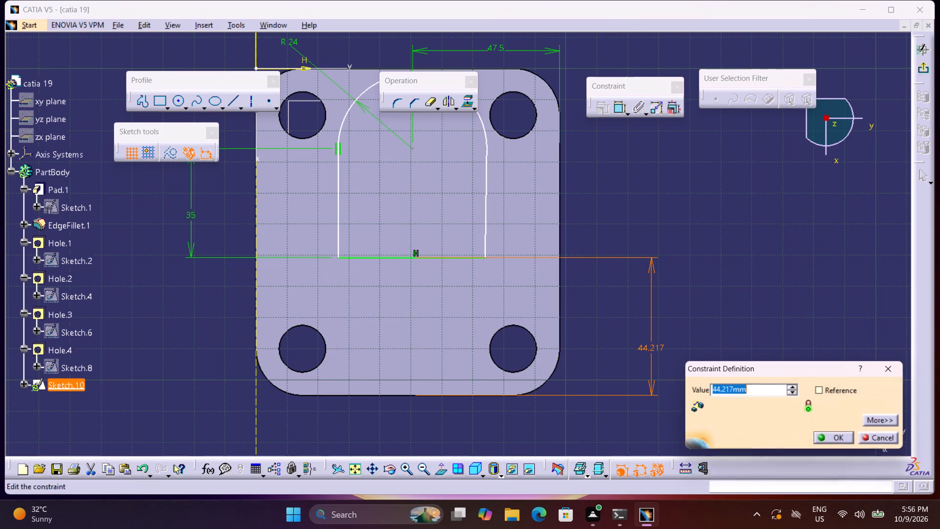
{"action": "type", "text": "45"}
{"action": "key", "text": "Return"}
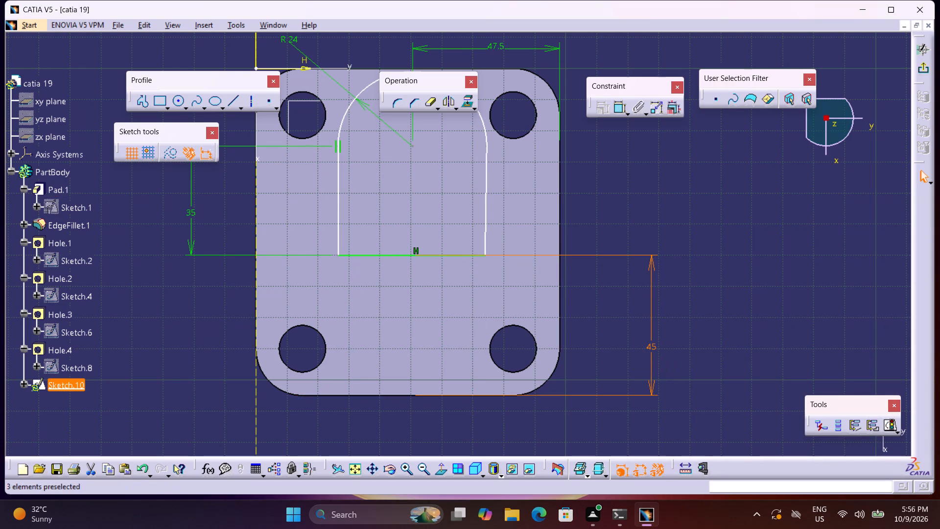
Exit the sketch and pad the arch profile with a length of 70 mm.
{"action": "middle_click_drag", "start_coordinate": [660, 269], "coordinate": [692, 343]}
{"action": "middle_click", "coordinate": [692, 343]}
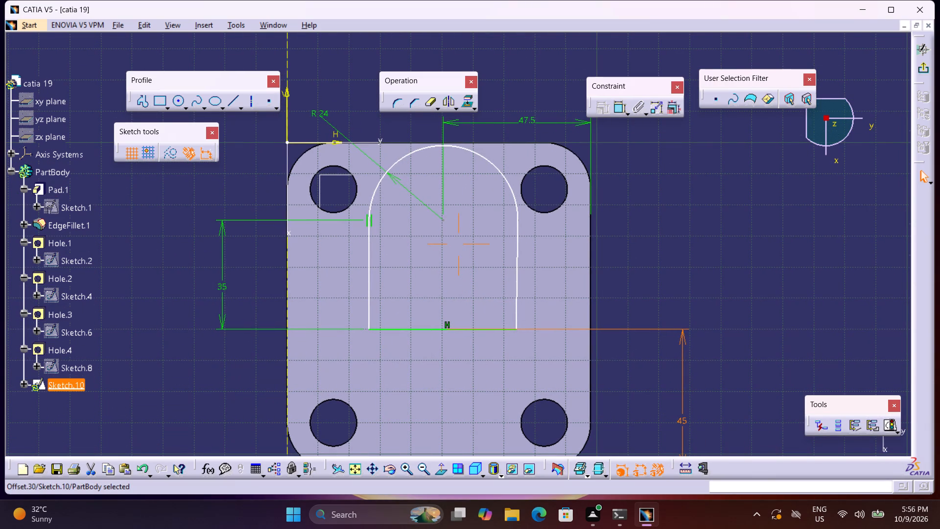
{"action": "middle_click_drag", "start_coordinate": [547, 211], "coordinate": [649, 263]}
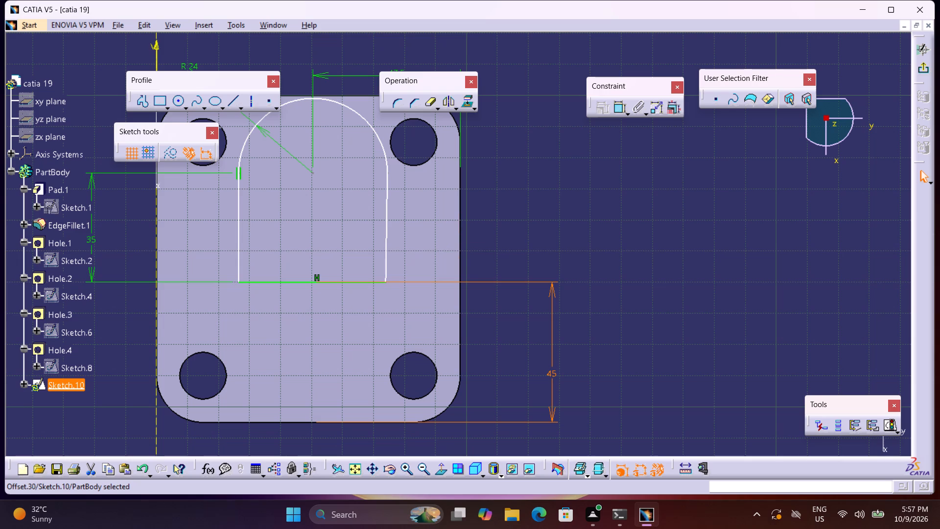
{"action": "middle_click_drag", "start_coordinate": [611, 279], "coordinate": [659, 329]}
{"action": "middle_click_drag", "start_coordinate": [659, 329], "coordinate": [666, 330]}
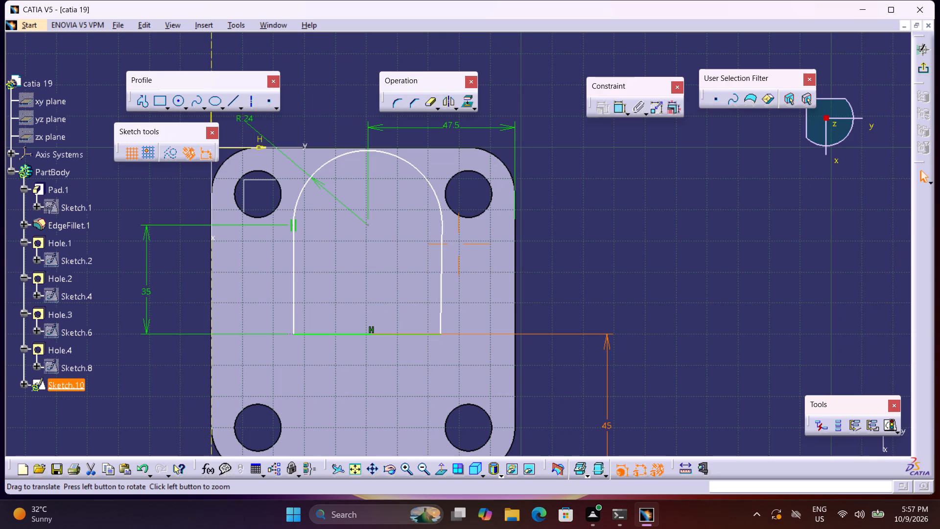
{"action": "left_click", "coordinate": [927, 63]}
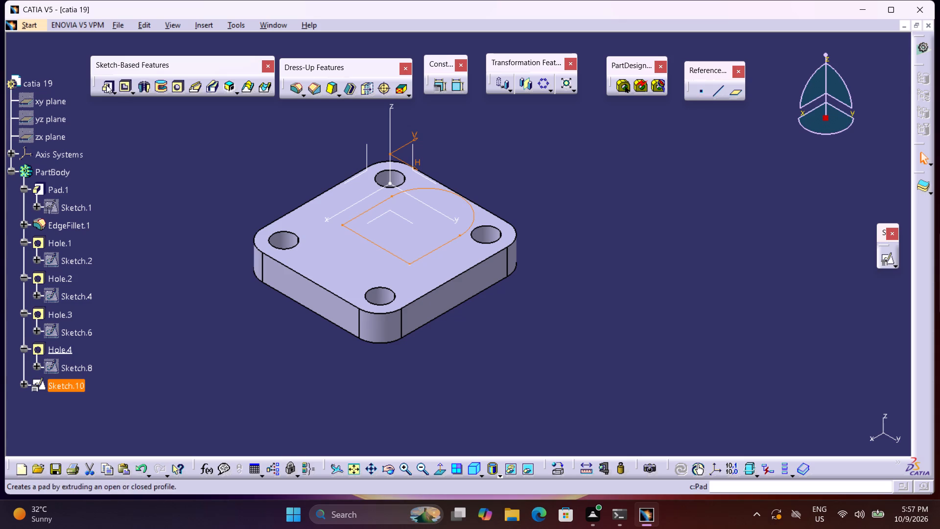
{"action": "left_click", "coordinate": [107, 82]}
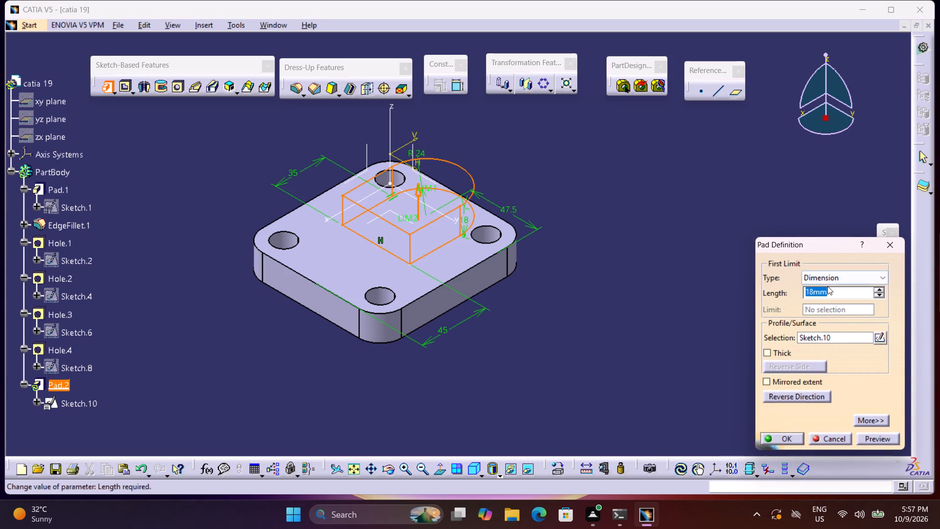
{"action": "key", "text": "7"}
{"action": "key", "text": "0"}
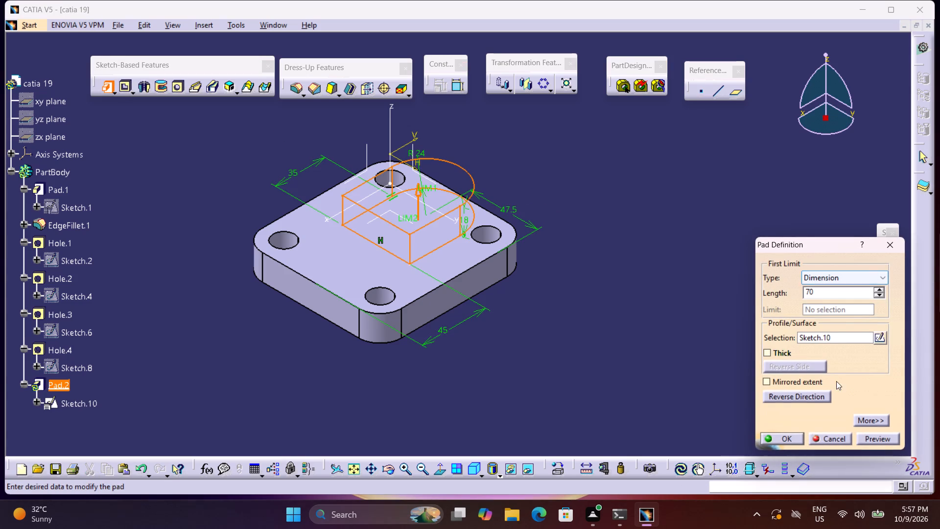
{"action": "left_click", "coordinate": [792, 435]}
{"action": "left_click", "coordinate": [734, 337]}
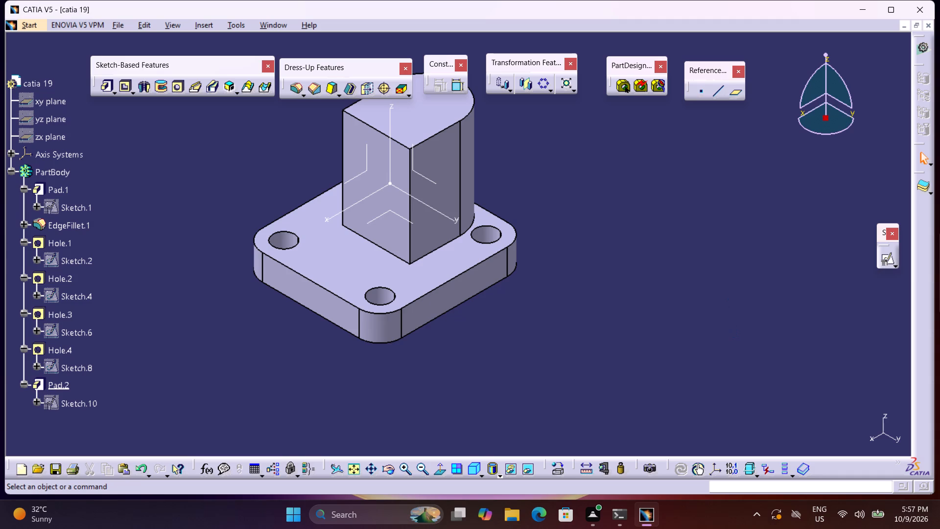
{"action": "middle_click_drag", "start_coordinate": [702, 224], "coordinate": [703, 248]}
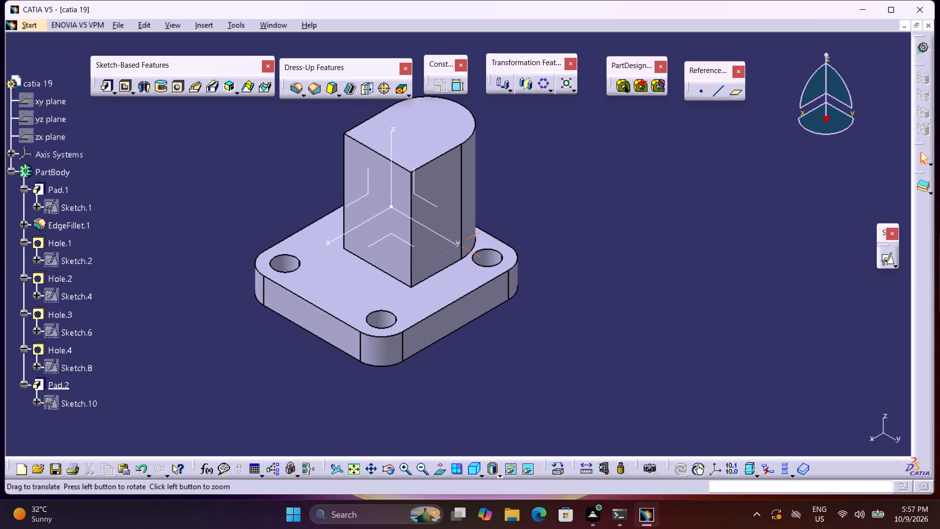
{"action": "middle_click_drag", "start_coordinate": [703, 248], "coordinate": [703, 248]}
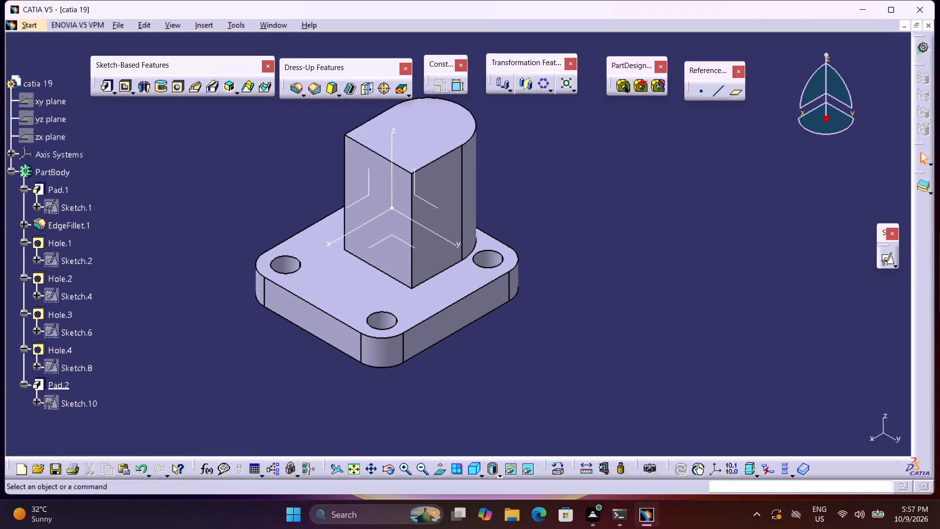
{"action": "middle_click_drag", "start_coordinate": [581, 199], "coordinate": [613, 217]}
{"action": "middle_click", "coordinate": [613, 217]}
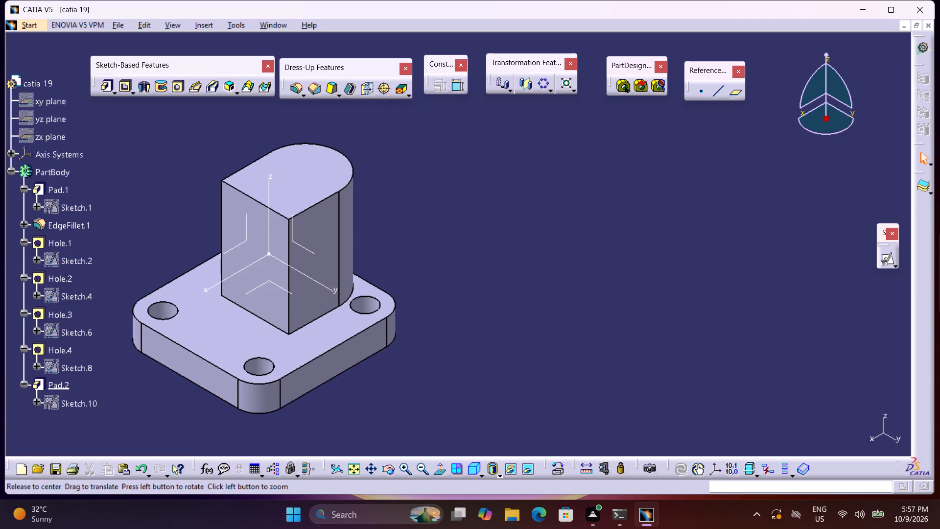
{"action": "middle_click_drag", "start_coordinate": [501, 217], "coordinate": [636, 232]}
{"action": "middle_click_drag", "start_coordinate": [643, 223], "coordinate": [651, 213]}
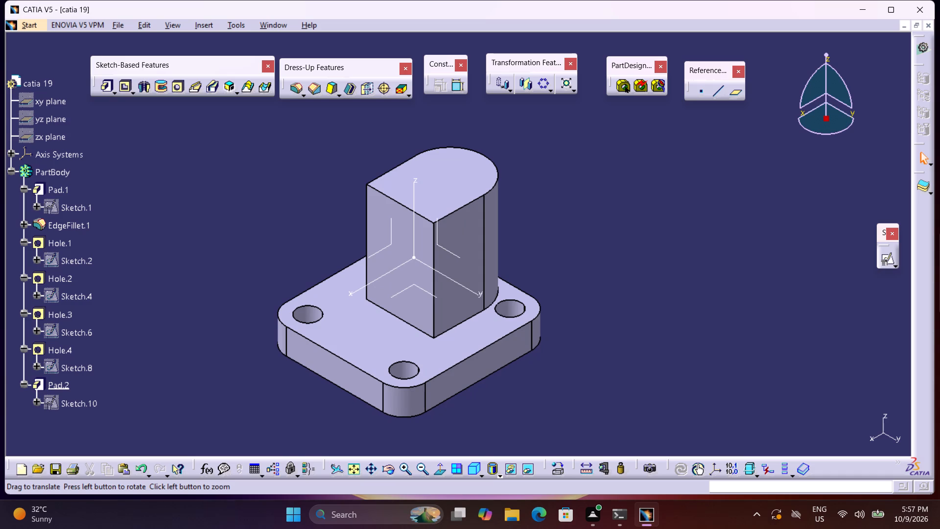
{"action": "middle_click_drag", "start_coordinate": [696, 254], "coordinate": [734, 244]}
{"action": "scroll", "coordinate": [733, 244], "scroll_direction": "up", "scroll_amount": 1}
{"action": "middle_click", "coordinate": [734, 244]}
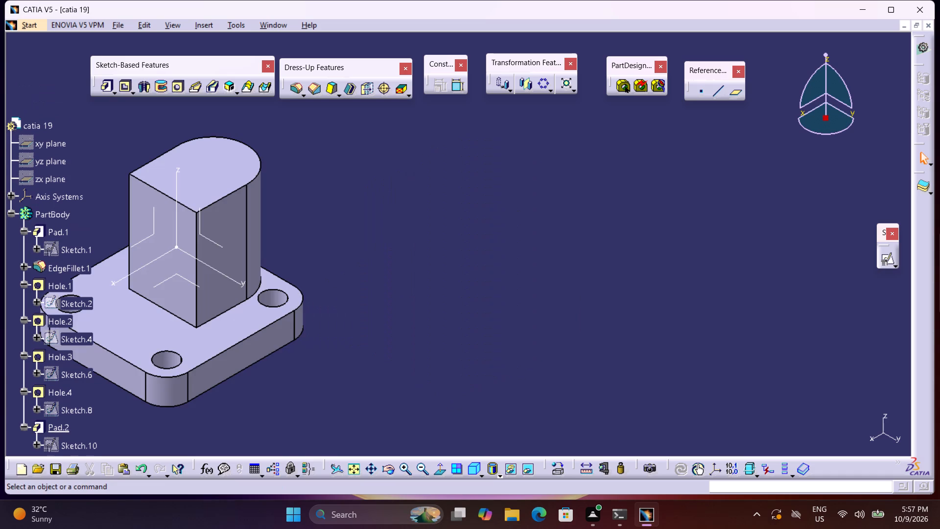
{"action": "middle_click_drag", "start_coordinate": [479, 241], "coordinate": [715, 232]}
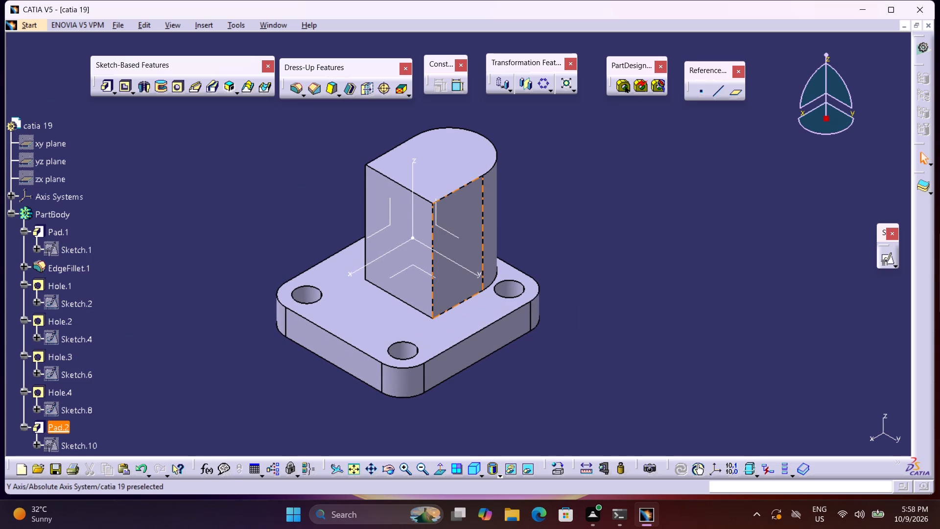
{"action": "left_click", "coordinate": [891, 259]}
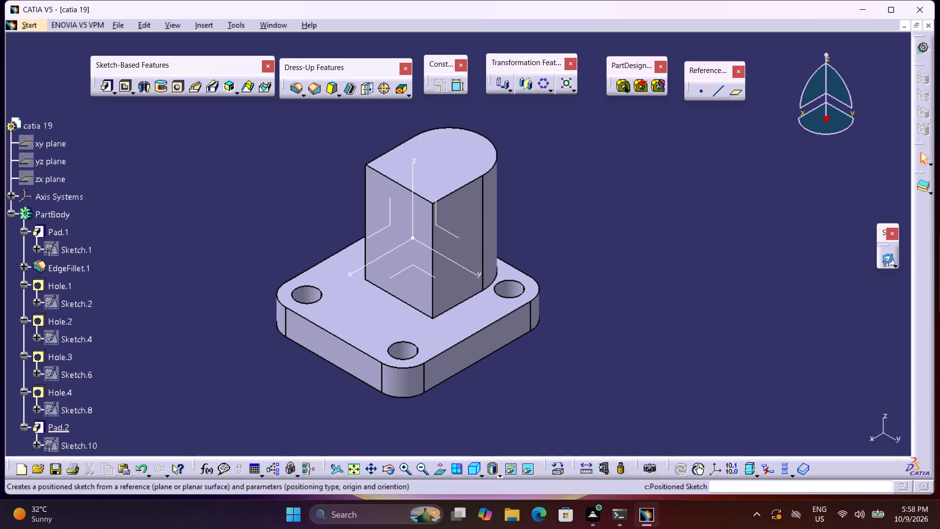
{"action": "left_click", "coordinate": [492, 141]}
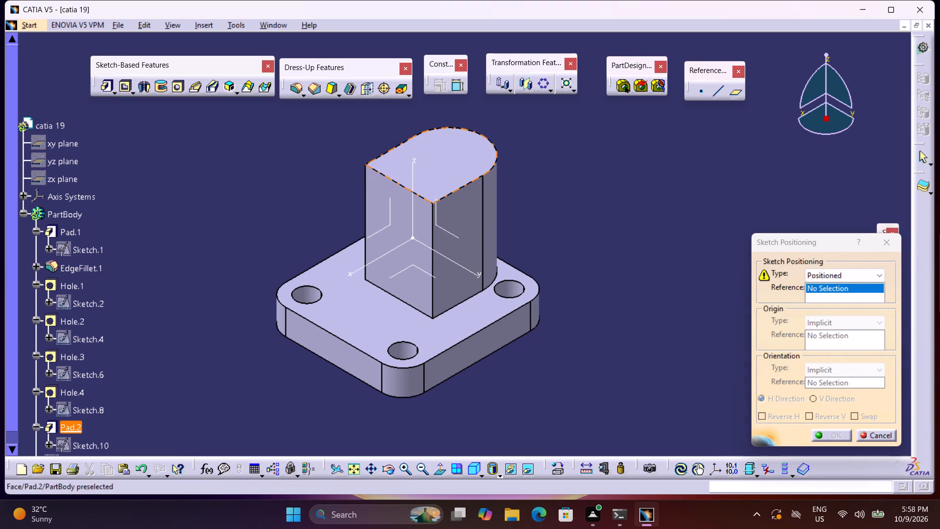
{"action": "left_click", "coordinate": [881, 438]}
Create a 24 mm diameter Up To Next hole in the arch pad's top face, concentric with its rounded edge.
{"action": "left_click", "coordinate": [181, 80]}
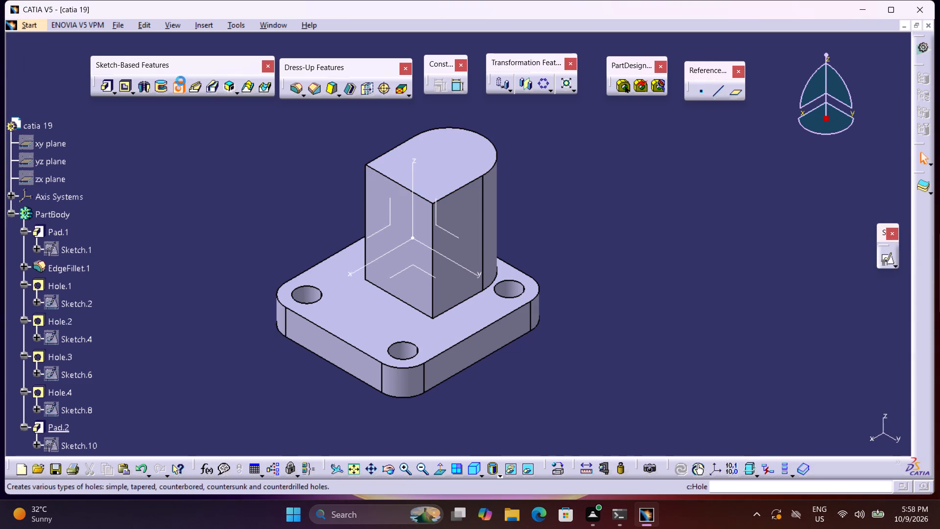
{"action": "left_click", "coordinate": [482, 133]}
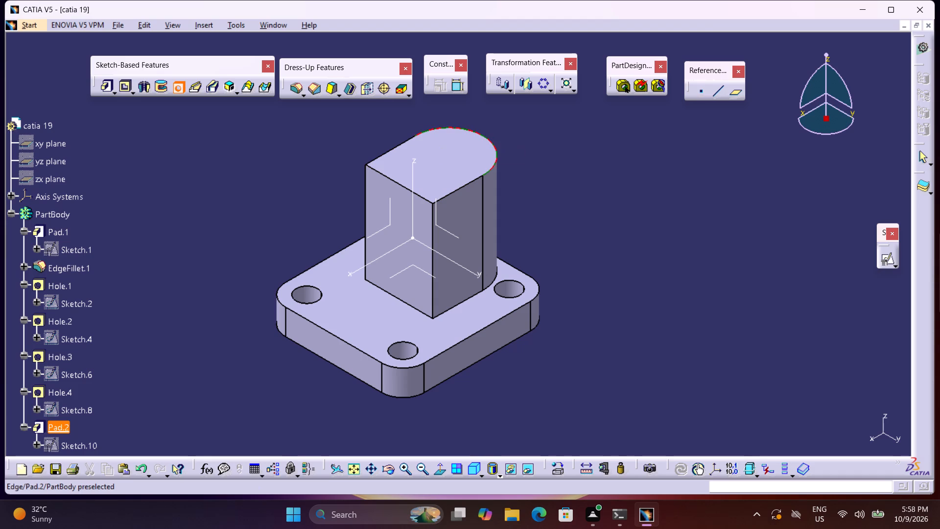
{"action": "left_click", "coordinate": [462, 148]}
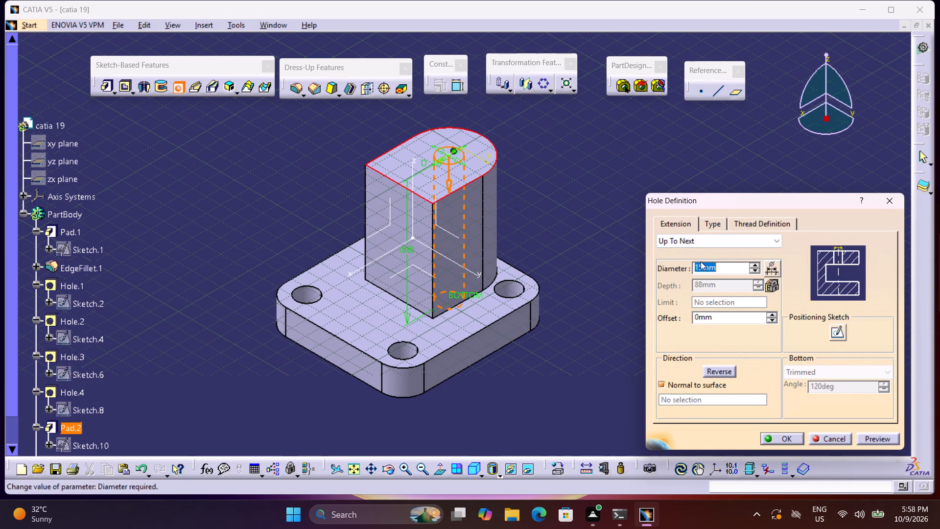
{"action": "type", "text": "24"}
{"action": "left_click", "coordinate": [719, 242]}
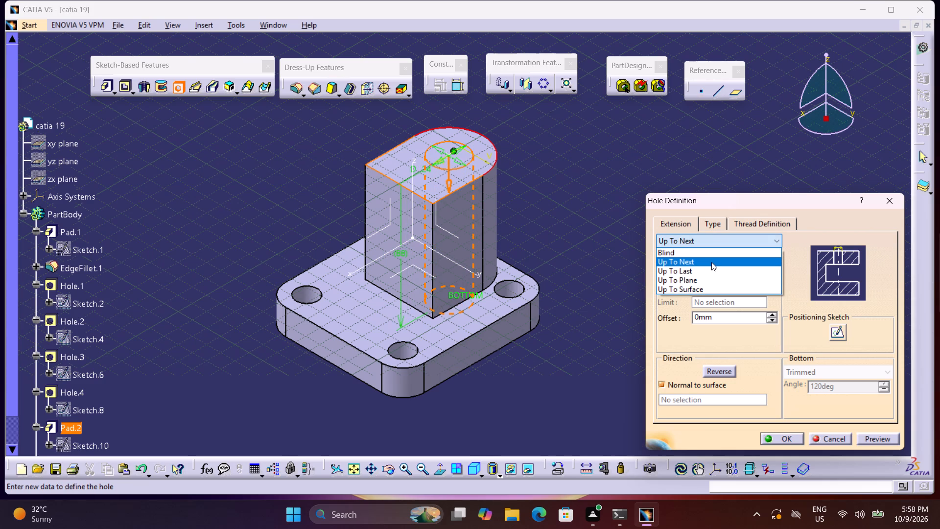
{"action": "left_click", "coordinate": [711, 262]}
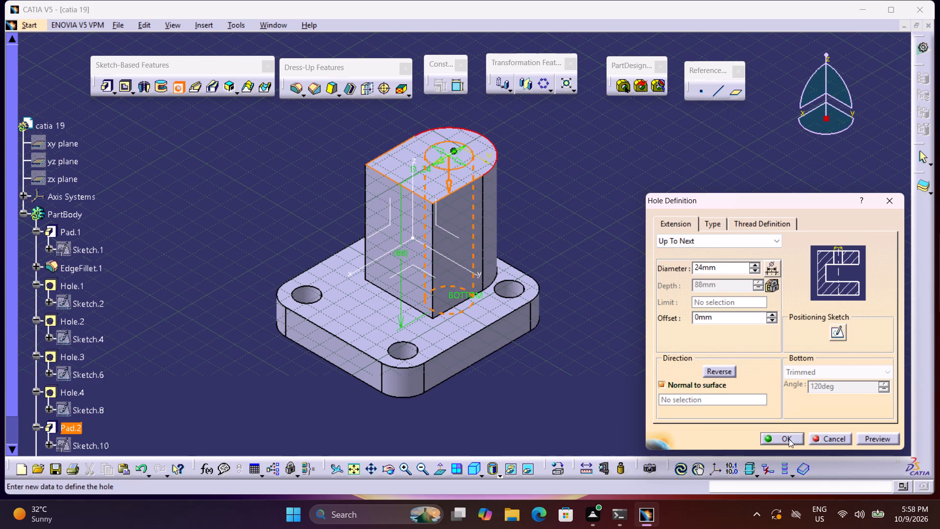
{"action": "left_click", "coordinate": [789, 439]}
{"action": "left_click", "coordinate": [712, 334]}
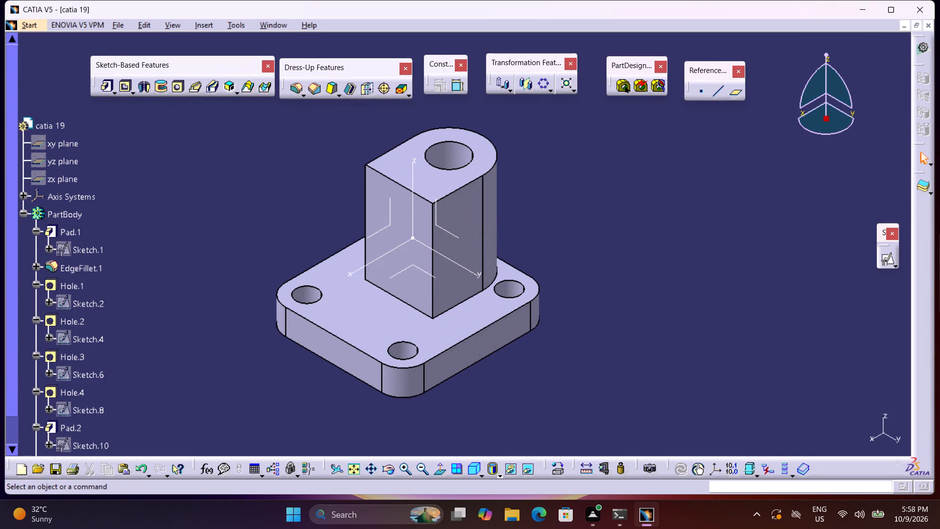
Start a positioned sketch on the arch pad's flat side face that faces the +Y direction.
{"action": "middle_click_drag", "start_coordinate": [662, 258], "coordinate": [666, 265]}
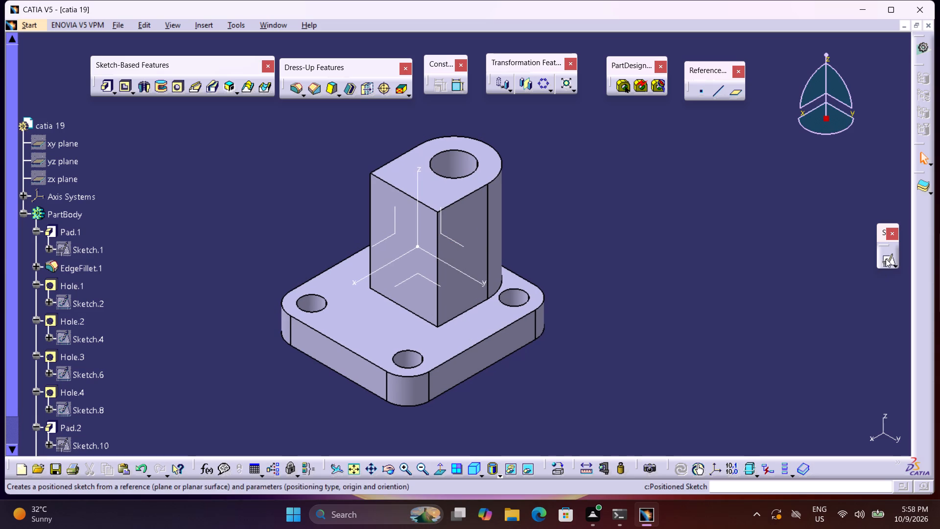
{"action": "left_click", "coordinate": [886, 259]}
{"action": "left_click", "coordinate": [480, 234]}
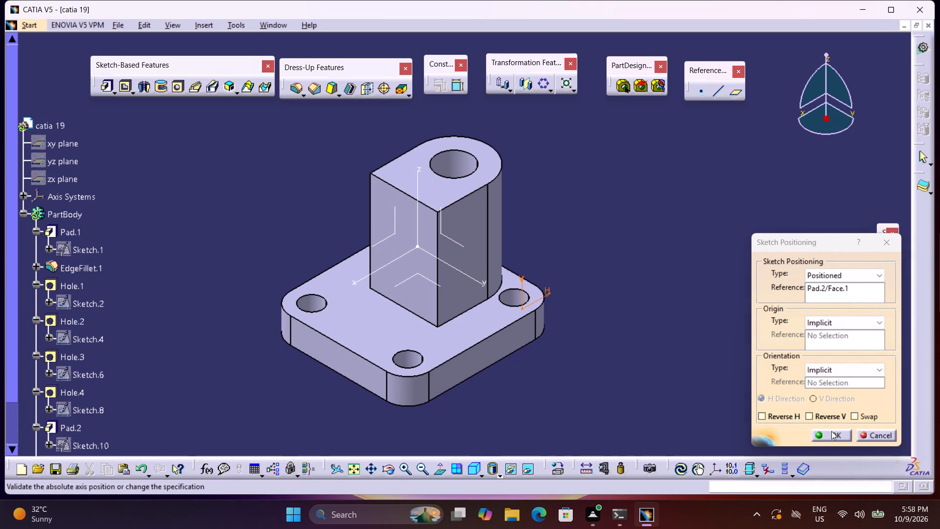
{"action": "left_click", "coordinate": [834, 434]}
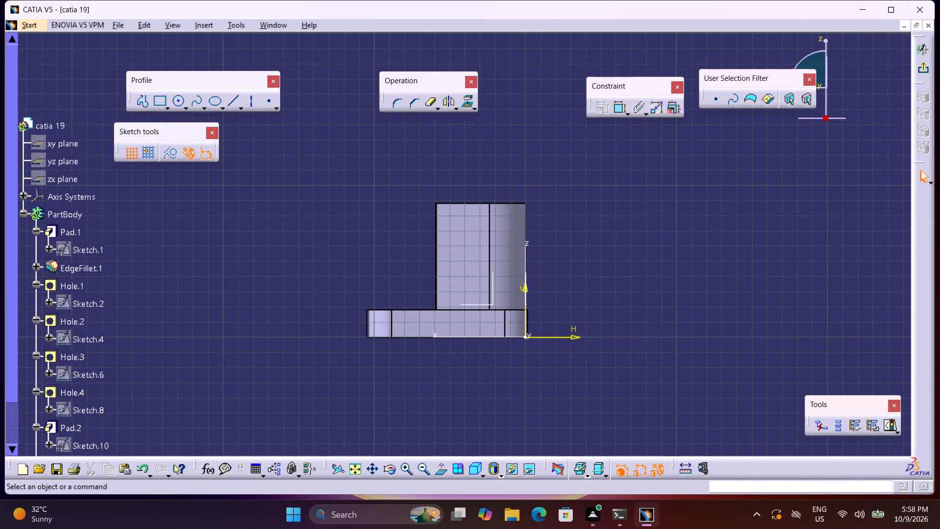
Sketch a rectangle about 35.5 mm wide and 42 mm high within the arch pad's side outline, clear of its edges.
{"action": "middle_click_drag", "start_coordinate": [575, 431], "coordinate": [571, 423]}
{"action": "right_click", "coordinate": [580, 434]}
{"action": "middle_click_drag", "start_coordinate": [568, 418], "coordinate": [566, 411]}
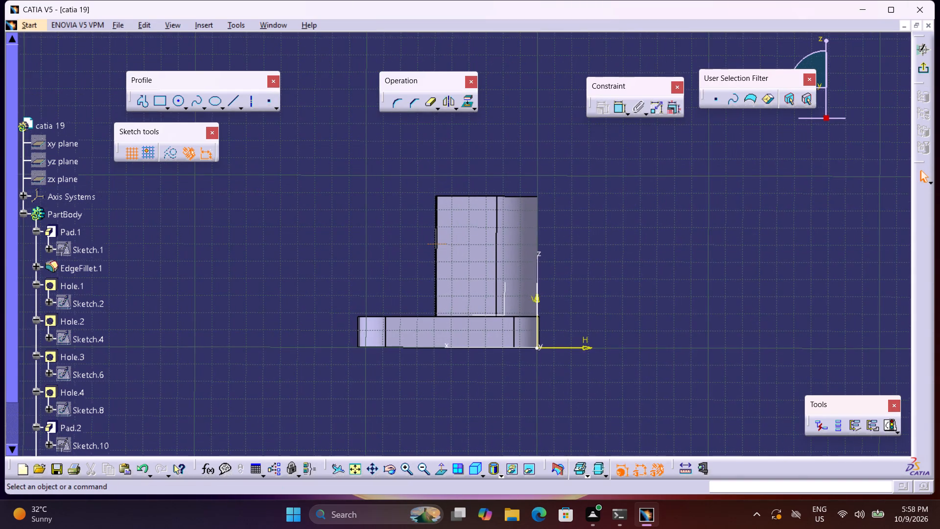
{"action": "middle_click", "coordinate": [564, 363]}
{"action": "middle_click_drag", "start_coordinate": [594, 335], "coordinate": [622, 370]}
{"action": "right_click", "coordinate": [624, 373]}
{"action": "middle_click_drag", "start_coordinate": [611, 343], "coordinate": [608, 326]}
{"action": "middle_click_drag", "start_coordinate": [633, 306], "coordinate": [639, 344]}
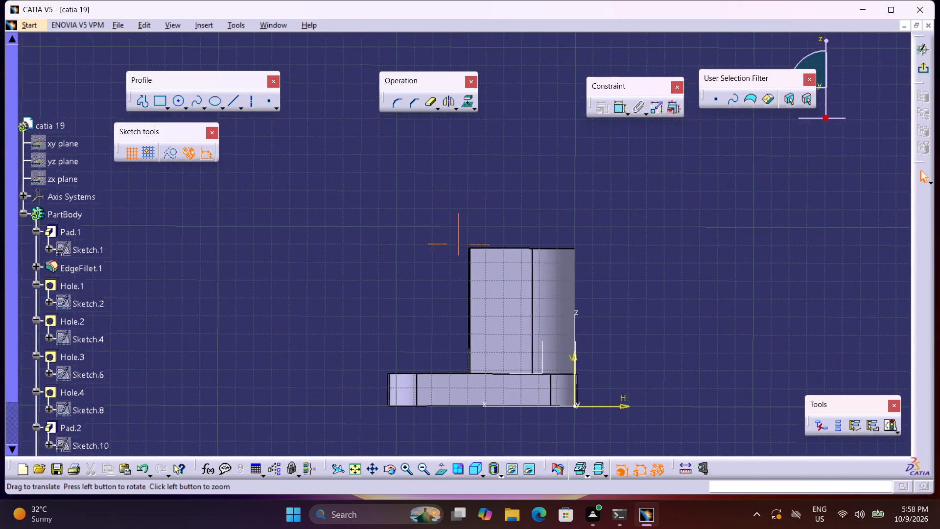
{"action": "middle_click_drag", "start_coordinate": [639, 344], "coordinate": [621, 302]}
{"action": "right_click", "coordinate": [639, 344]}
{"action": "middle_click_drag", "start_coordinate": [792, 401], "coordinate": [722, 355]}
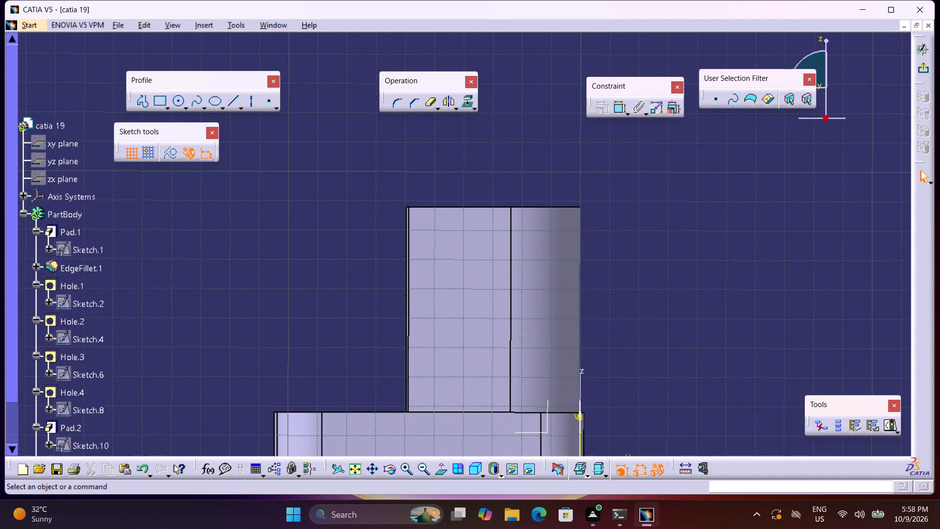
{"action": "left_click", "coordinate": [161, 95]}
{"action": "scroll", "coordinate": [432, 258], "scroll_direction": "up", "scroll_amount": 1}
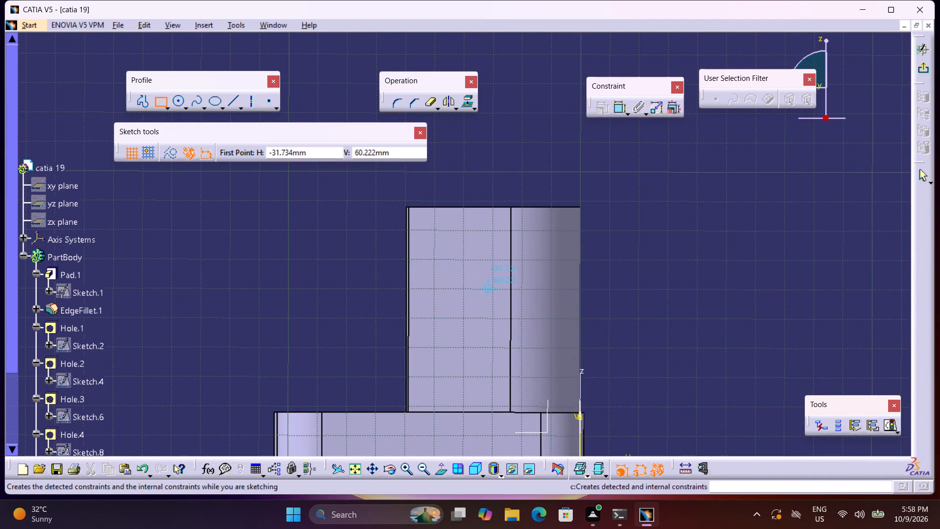
{"action": "left_click", "coordinate": [462, 246]}
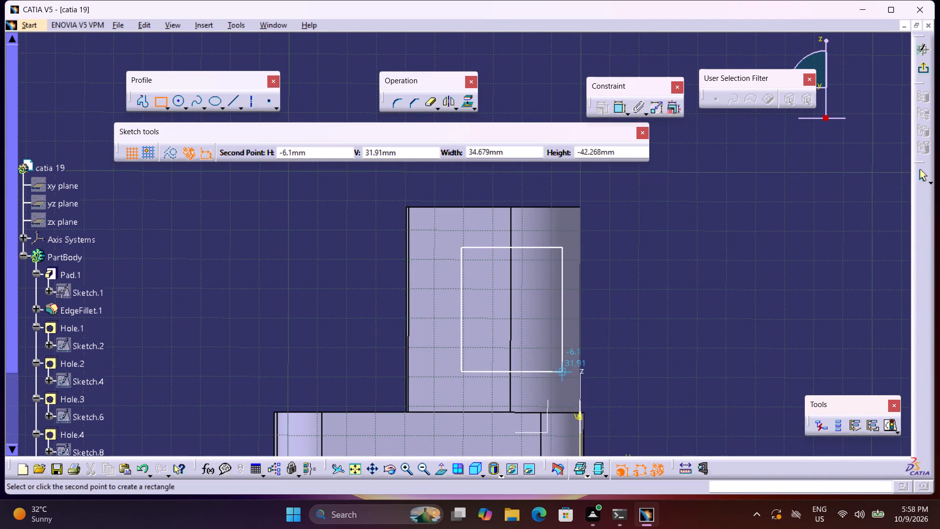
{"action": "left_click", "coordinate": [566, 370]}
Dimension the rectangle's width from its upper side, placing the dimension above the arch pad.
{"action": "left_click", "coordinate": [617, 107]}
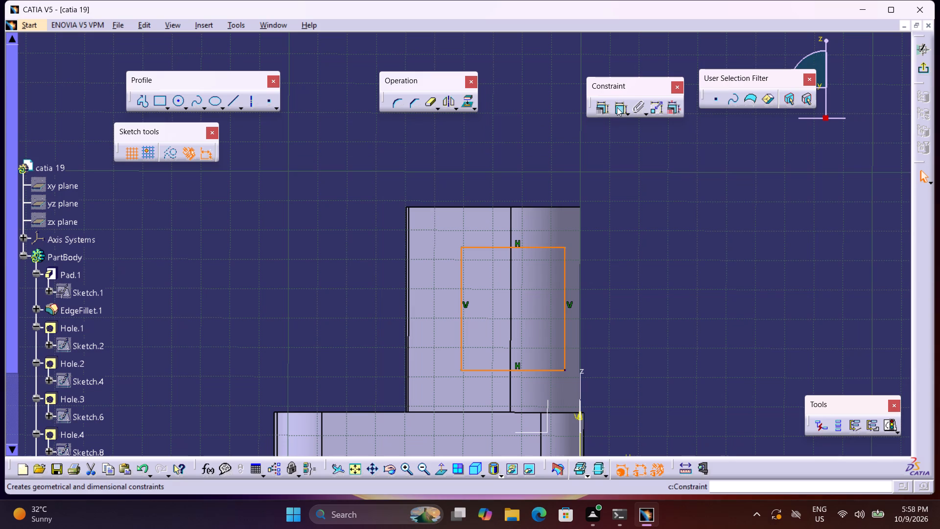
{"action": "left_click", "coordinate": [522, 247]}
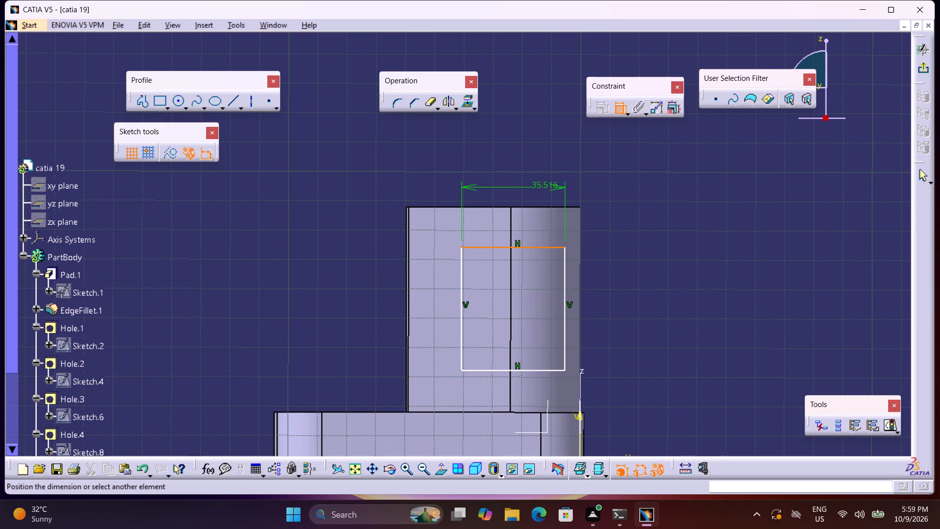
{"action": "left_click", "coordinate": [544, 185]}
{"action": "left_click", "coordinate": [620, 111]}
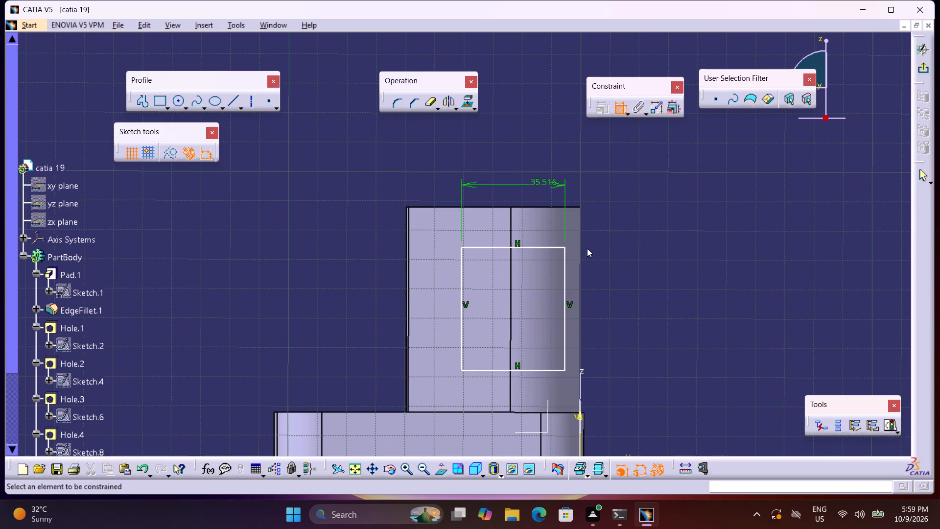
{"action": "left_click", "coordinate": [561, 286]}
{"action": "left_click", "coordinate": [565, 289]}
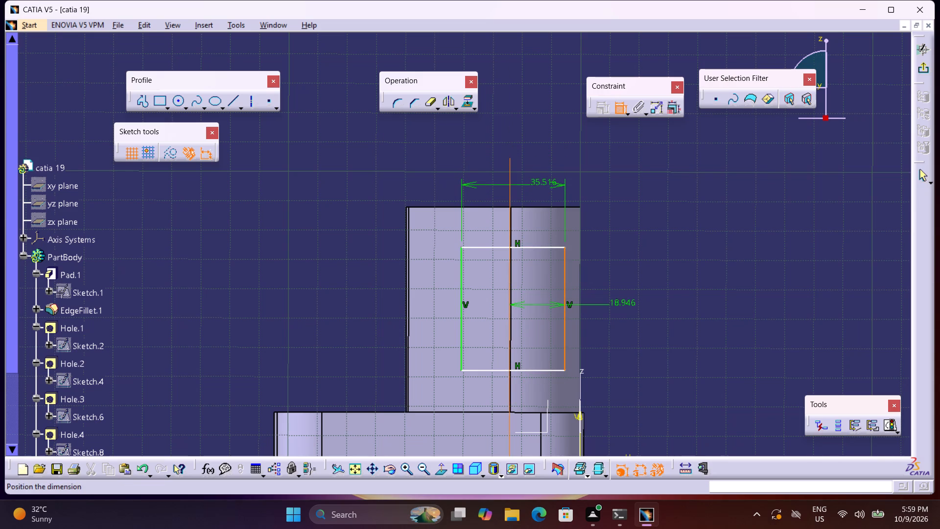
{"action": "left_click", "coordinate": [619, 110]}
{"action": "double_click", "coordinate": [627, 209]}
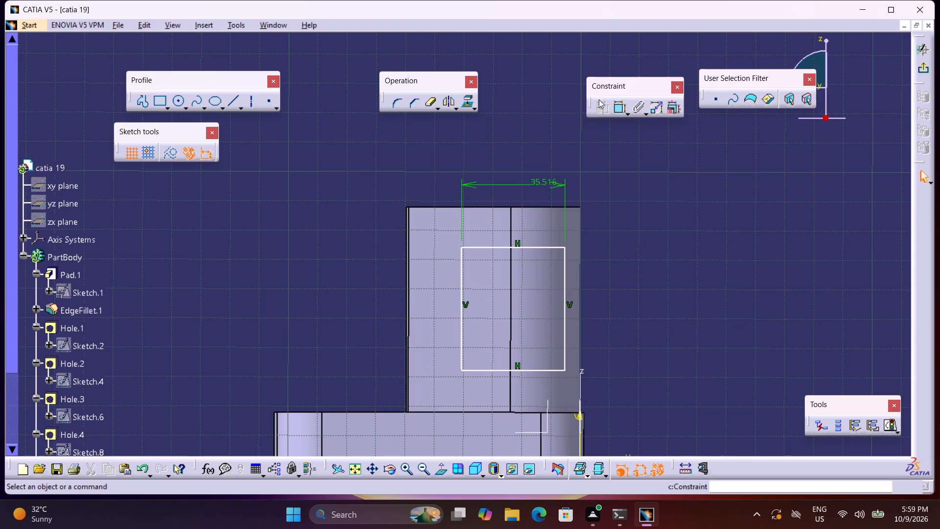
Dimension the rectangle's height on its vertical side nearest the pad's rounded edge and set it to 40 mm.
{"action": "left_click", "coordinate": [622, 109]}
{"action": "left_click", "coordinate": [565, 275]}
{"action": "left_click", "coordinate": [631, 307]}
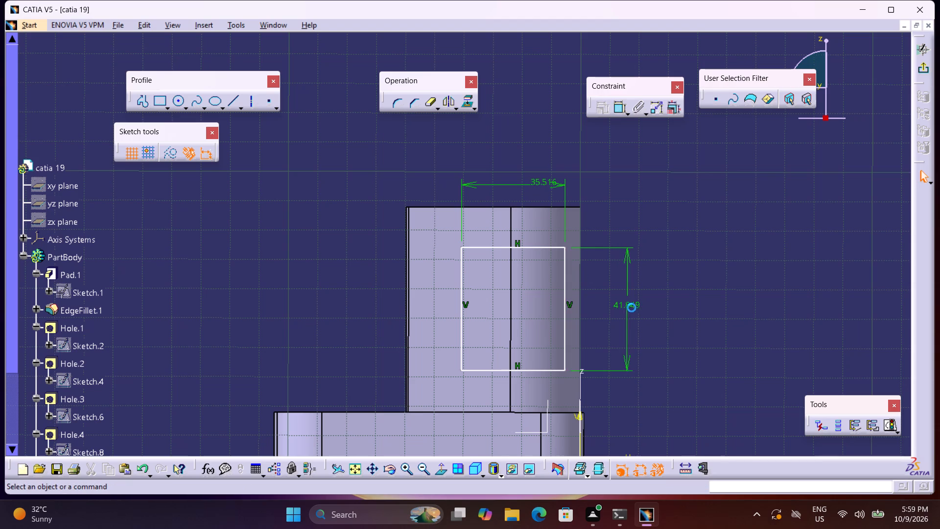
{"action": "double_click", "coordinate": [631, 305]}
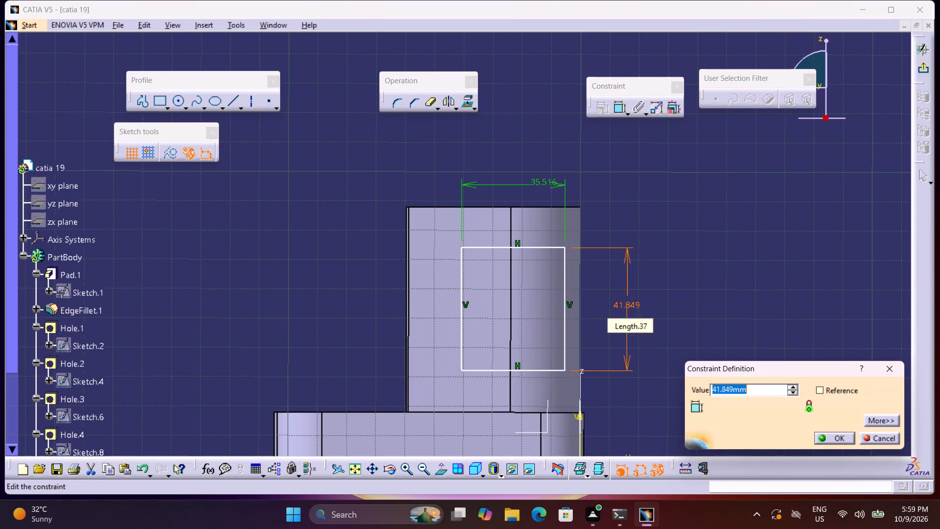
{"action": "type", "text": "40"}
{"action": "key", "text": "Return"}
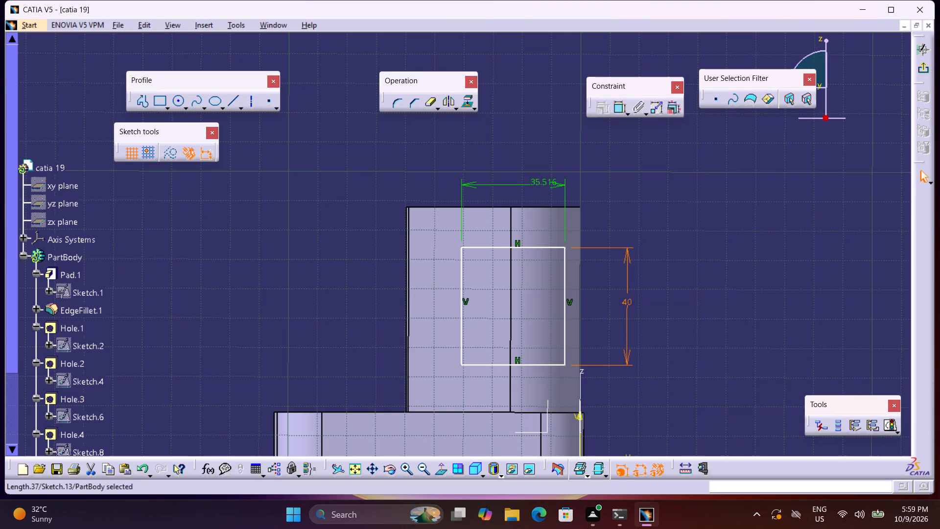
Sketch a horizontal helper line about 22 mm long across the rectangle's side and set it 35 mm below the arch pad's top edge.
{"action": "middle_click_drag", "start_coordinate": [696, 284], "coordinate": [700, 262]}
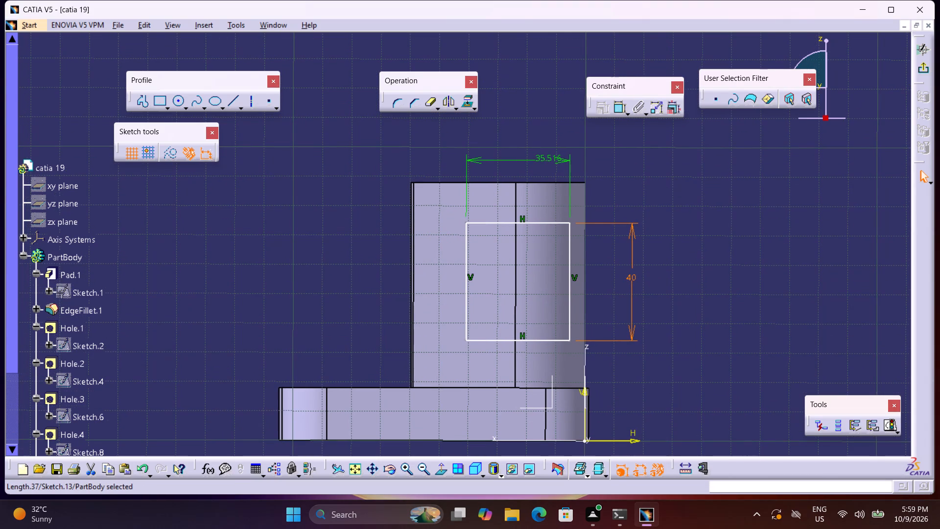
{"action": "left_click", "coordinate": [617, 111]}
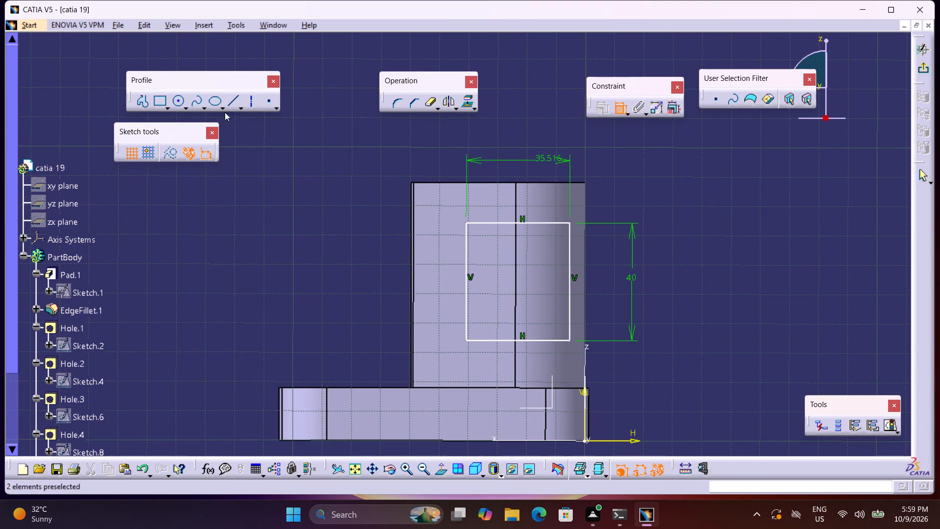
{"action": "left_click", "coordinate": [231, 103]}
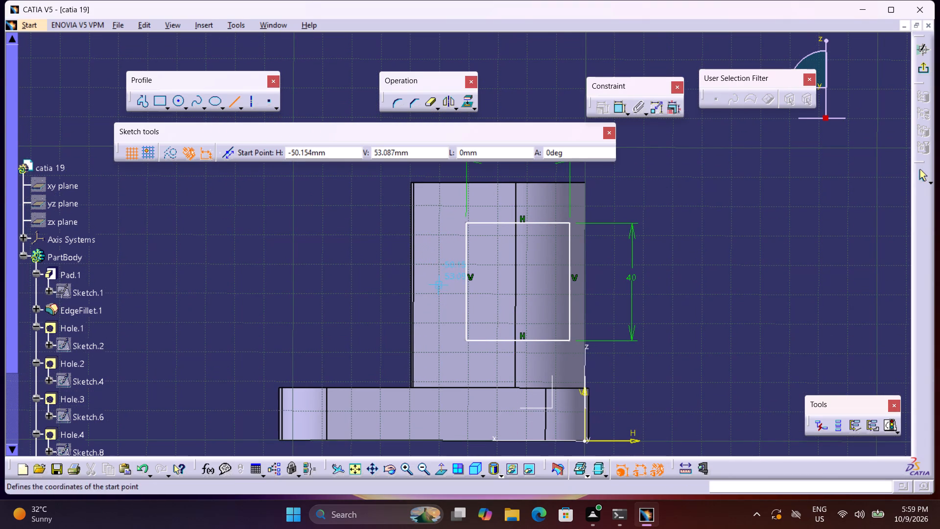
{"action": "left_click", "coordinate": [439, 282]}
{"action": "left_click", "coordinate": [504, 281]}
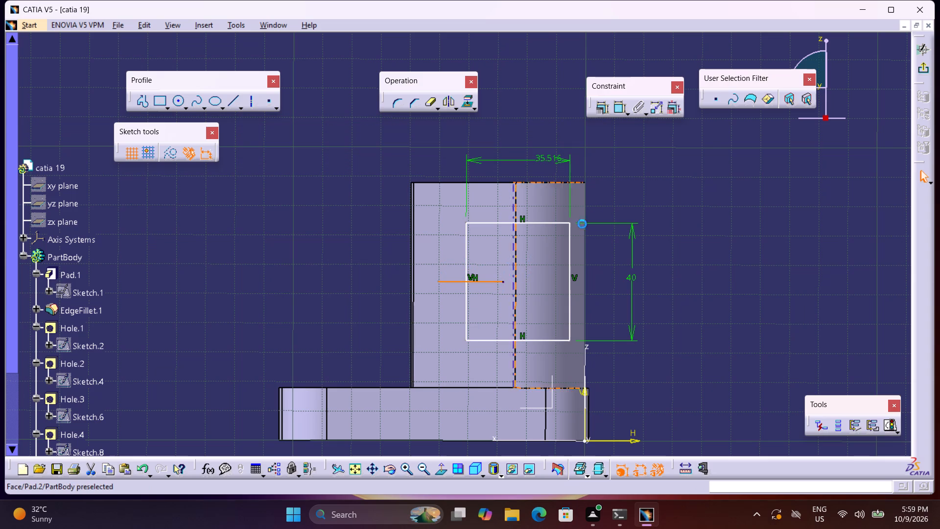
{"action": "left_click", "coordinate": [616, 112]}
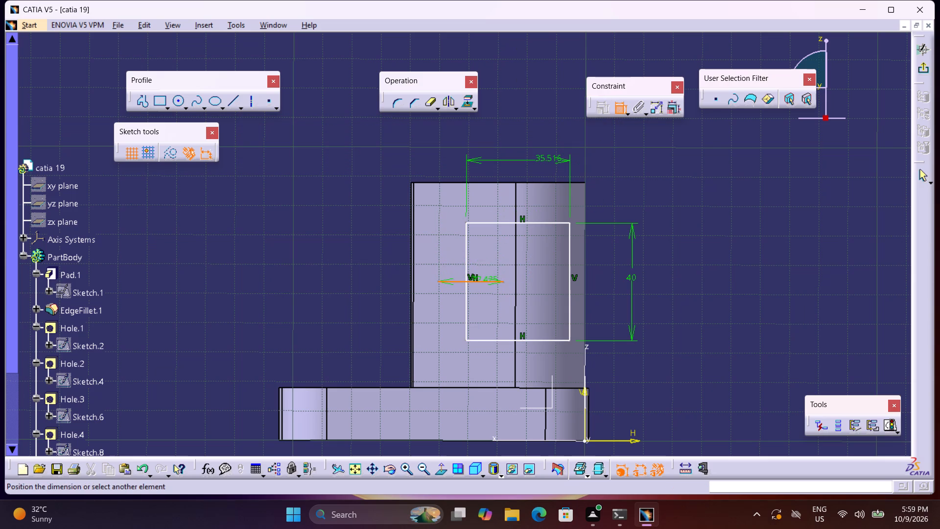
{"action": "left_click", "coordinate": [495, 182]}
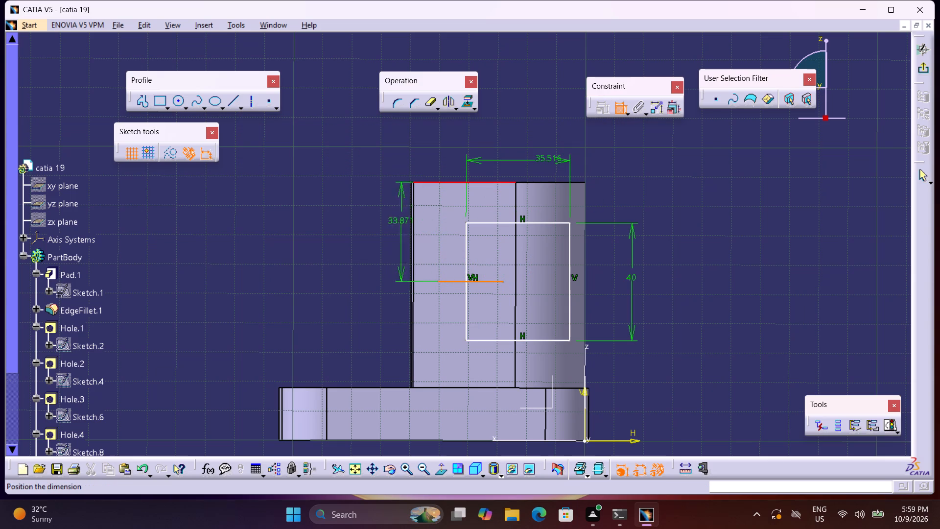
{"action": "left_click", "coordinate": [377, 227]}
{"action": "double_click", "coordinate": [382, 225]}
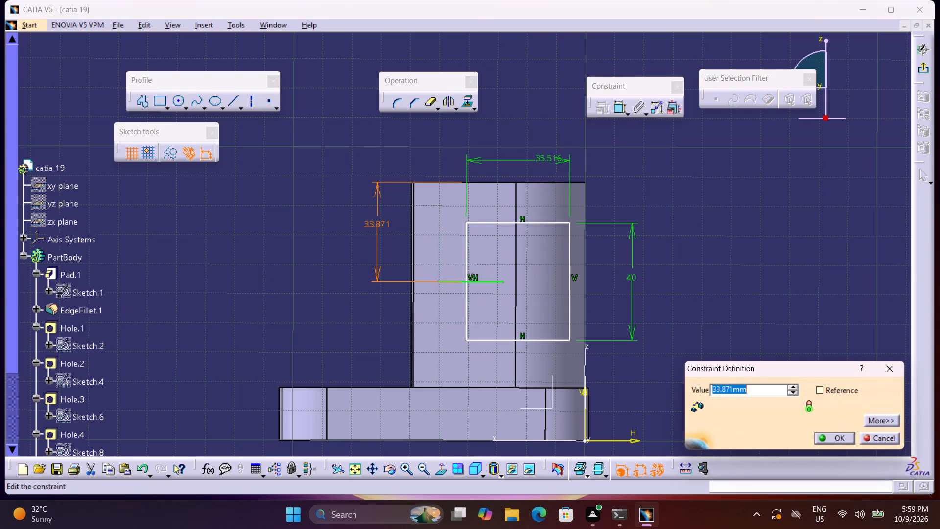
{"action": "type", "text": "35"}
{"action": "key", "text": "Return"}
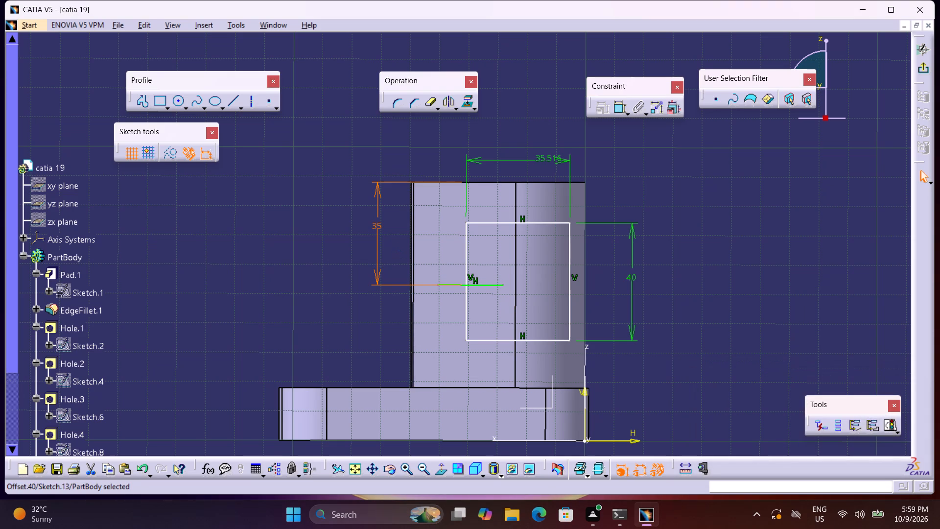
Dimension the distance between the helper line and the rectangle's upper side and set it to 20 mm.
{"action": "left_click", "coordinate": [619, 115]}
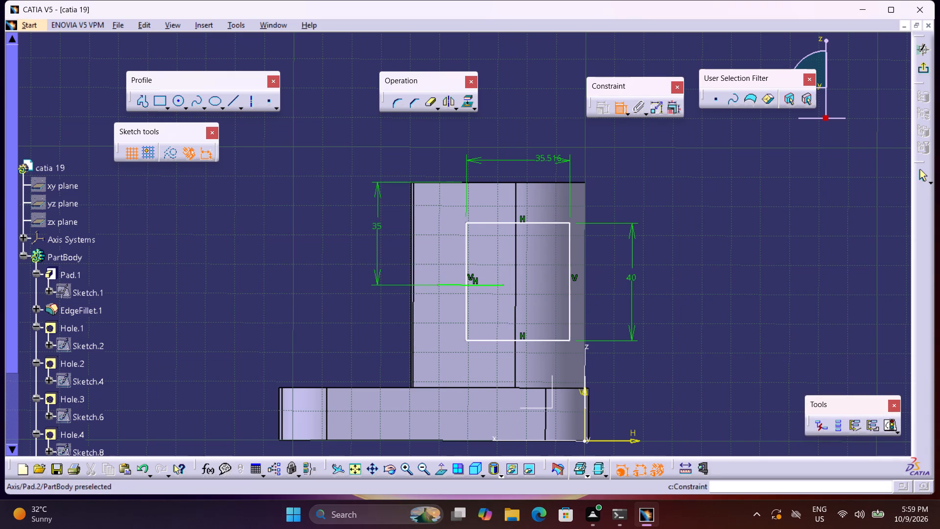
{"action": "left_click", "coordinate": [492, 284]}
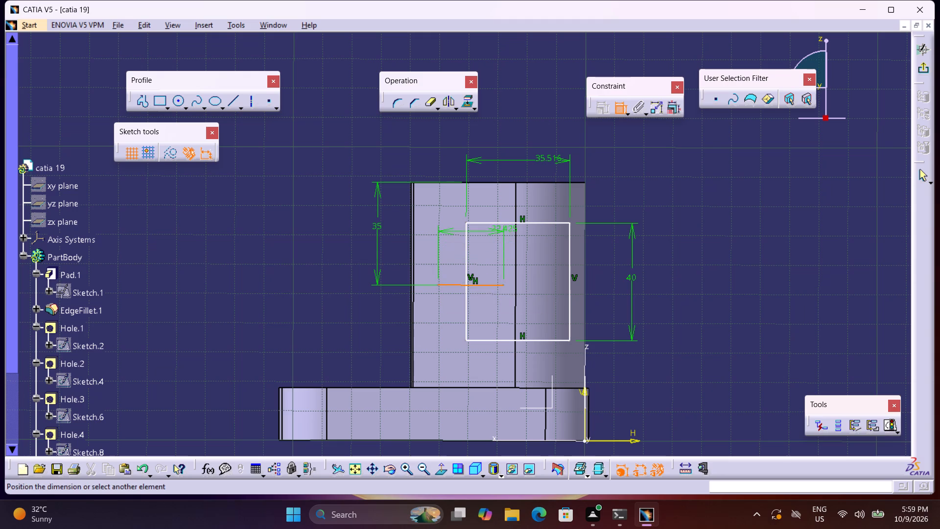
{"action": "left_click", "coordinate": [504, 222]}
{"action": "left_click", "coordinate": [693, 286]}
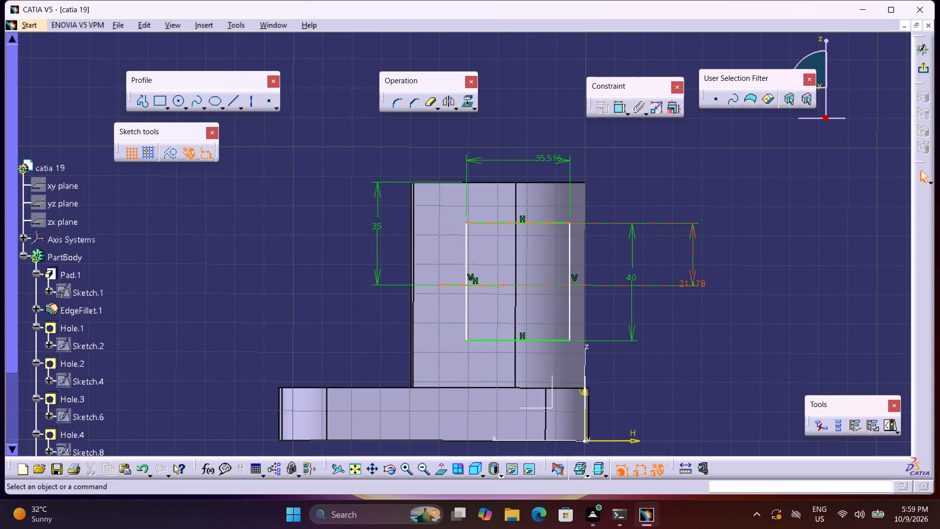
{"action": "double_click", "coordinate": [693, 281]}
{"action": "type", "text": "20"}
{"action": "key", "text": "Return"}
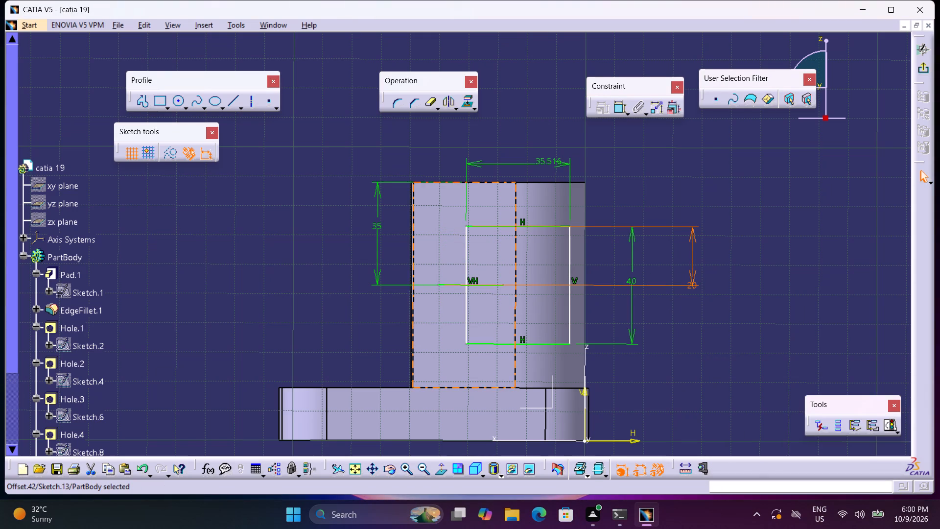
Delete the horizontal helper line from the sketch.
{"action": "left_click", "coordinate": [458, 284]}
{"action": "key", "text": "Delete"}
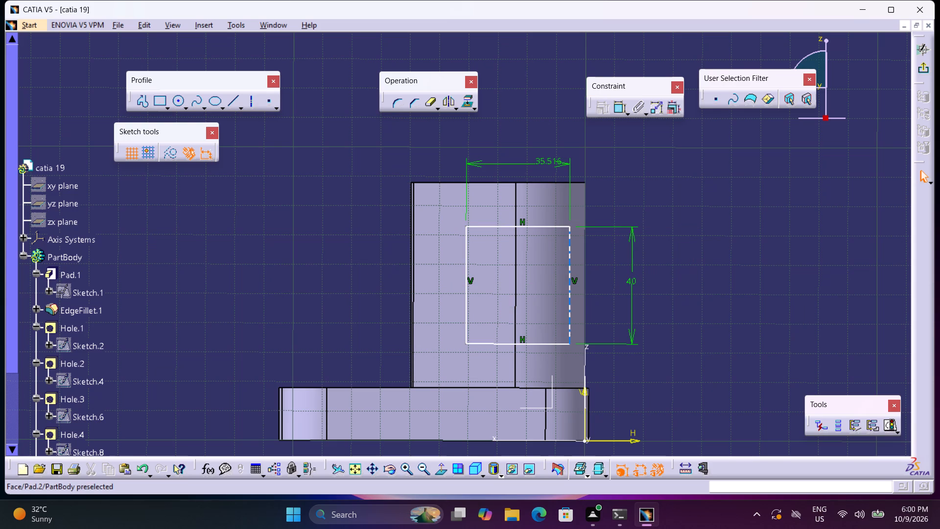
Set the rectangle's width to 40 mm.
{"action": "double_click", "coordinate": [553, 164]}
{"action": "type", "text": "40"}
{"action": "key", "text": "Return"}
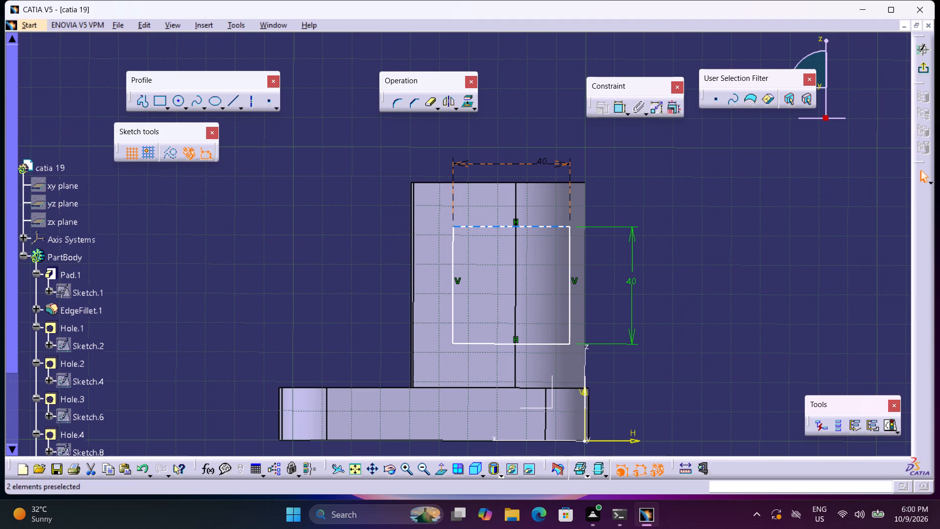
Constrain the rectangle's nearer vertical side to 15 mm from the arch pad's vertical edge opposite the rounded side.
{"action": "left_click", "coordinate": [618, 104]}
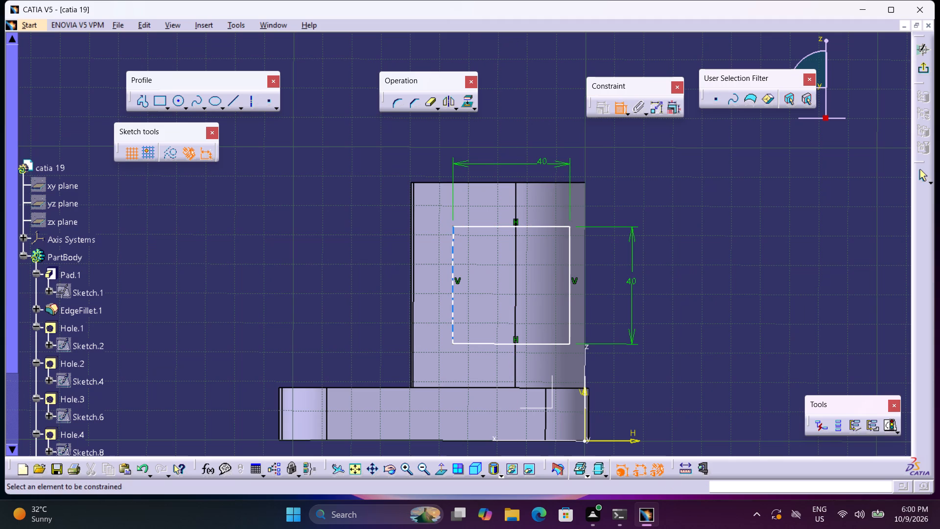
{"action": "left_click", "coordinate": [454, 245]}
{"action": "left_click", "coordinate": [414, 253]}
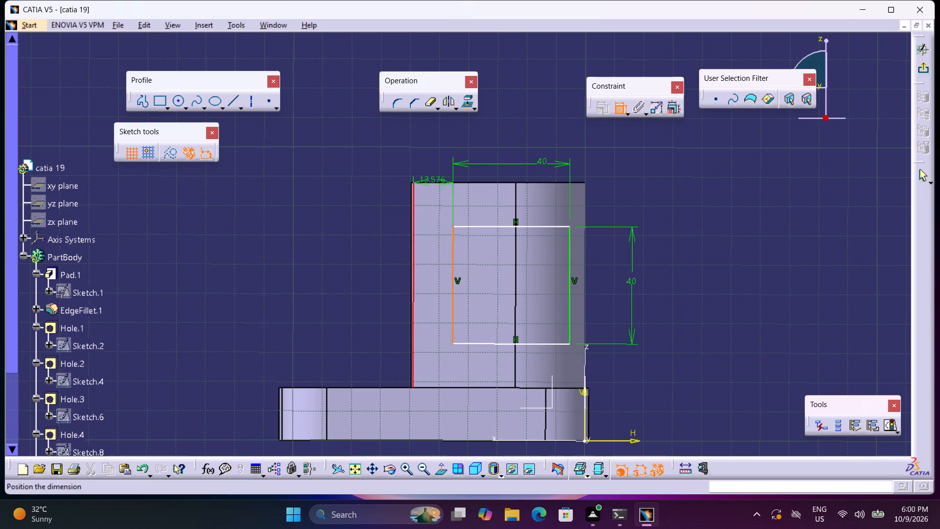
{"action": "left_click", "coordinate": [431, 163]}
{"action": "double_click", "coordinate": [435, 160]}
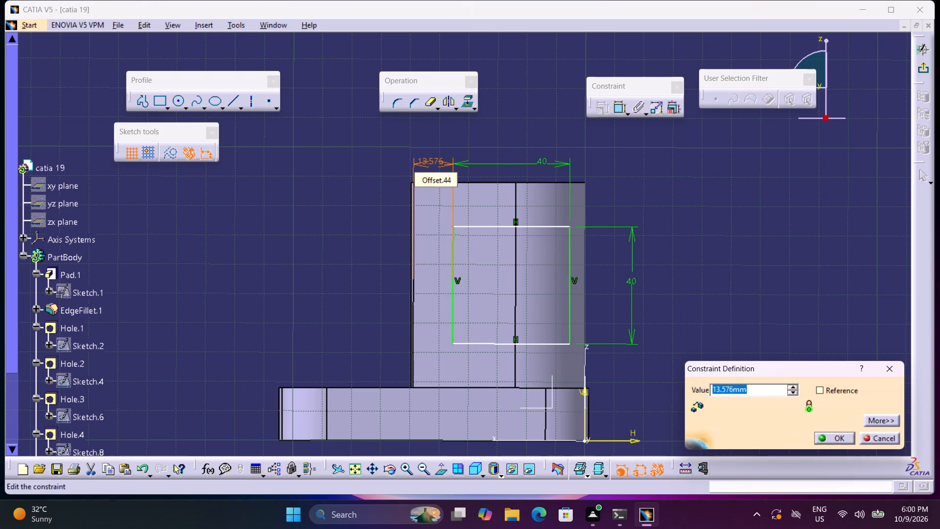
{"action": "type", "text": "15"}
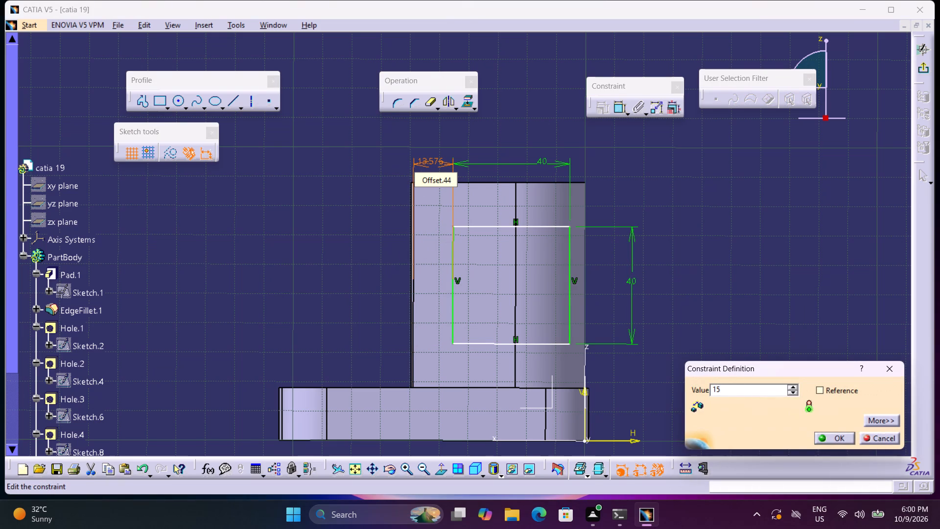
{"action": "key", "text": "Return"}
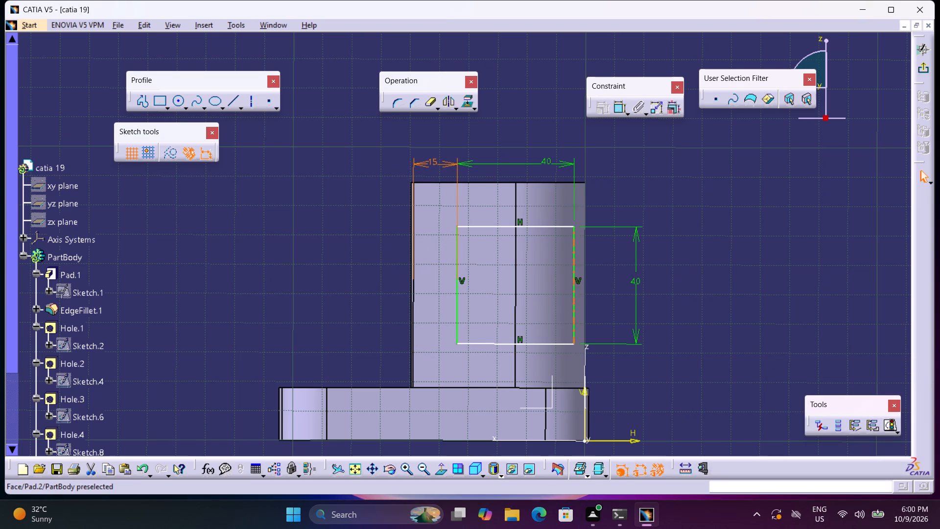
Nudge the rectangle slightly upward by its vertical side nearest the arch pad's rounded edge.
{"action": "left_click_drag", "start_coordinate": [575, 269], "coordinate": [584, 270]}
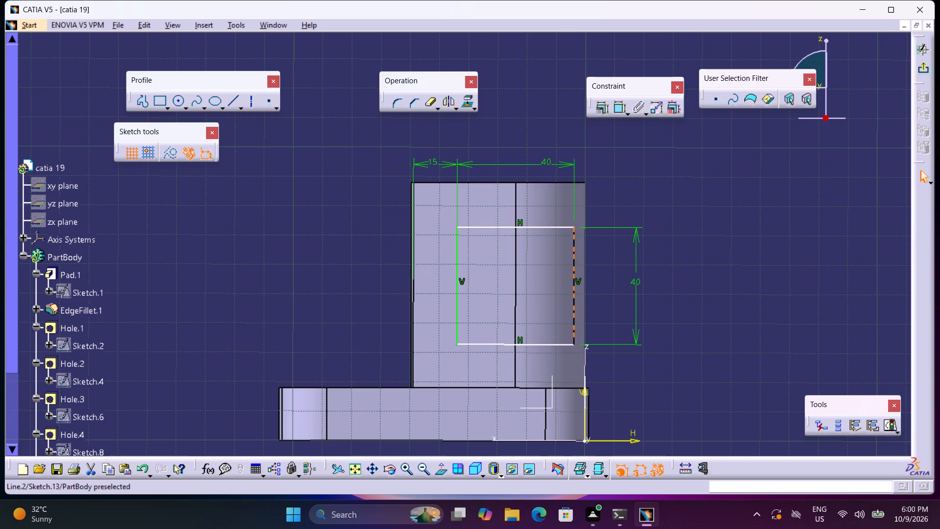
{"action": "left_click_drag", "start_coordinate": [584, 270], "coordinate": [584, 267]}
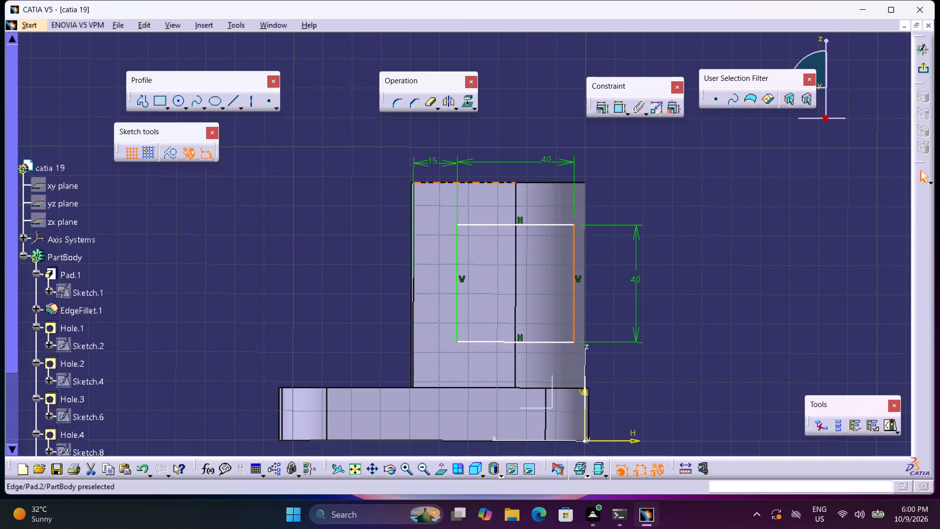
Sketch a horizontal helper line about 15 mm long across the rectangle's side and set it 35 mm below the arch pad's top edge.
{"action": "left_click", "coordinate": [231, 104]}
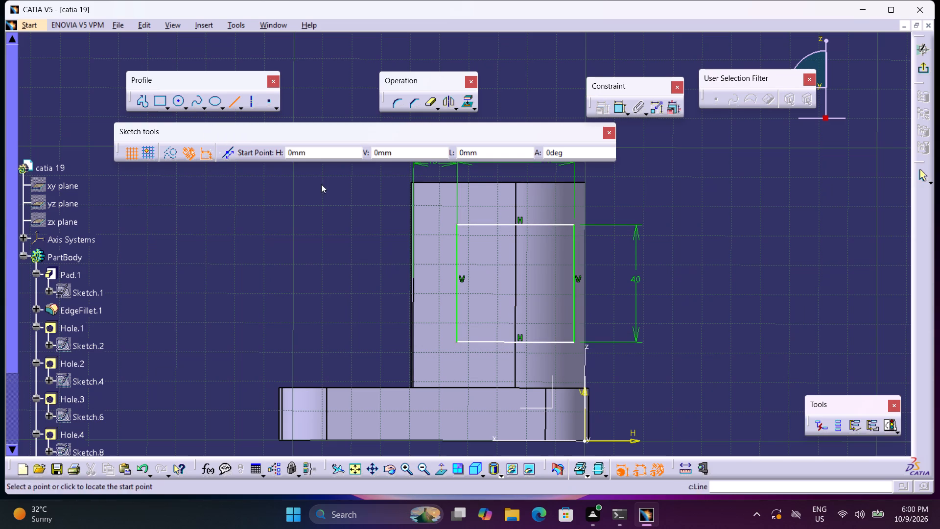
{"action": "left_click", "coordinate": [436, 276]}
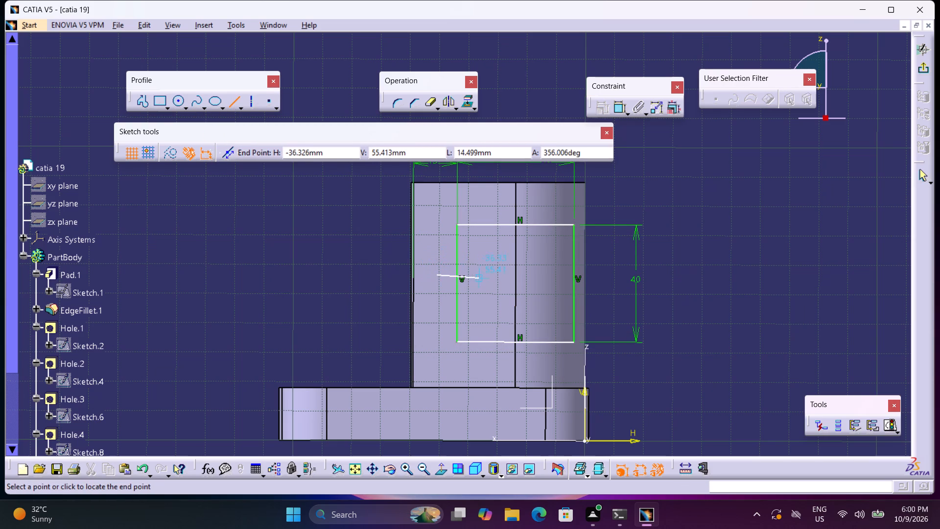
{"action": "left_click", "coordinate": [482, 272]}
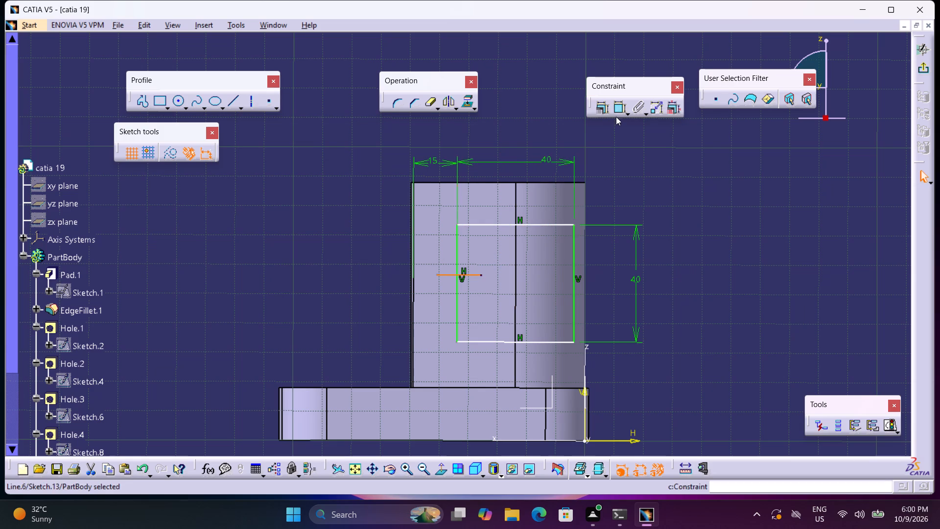
{"action": "left_click", "coordinate": [617, 112]}
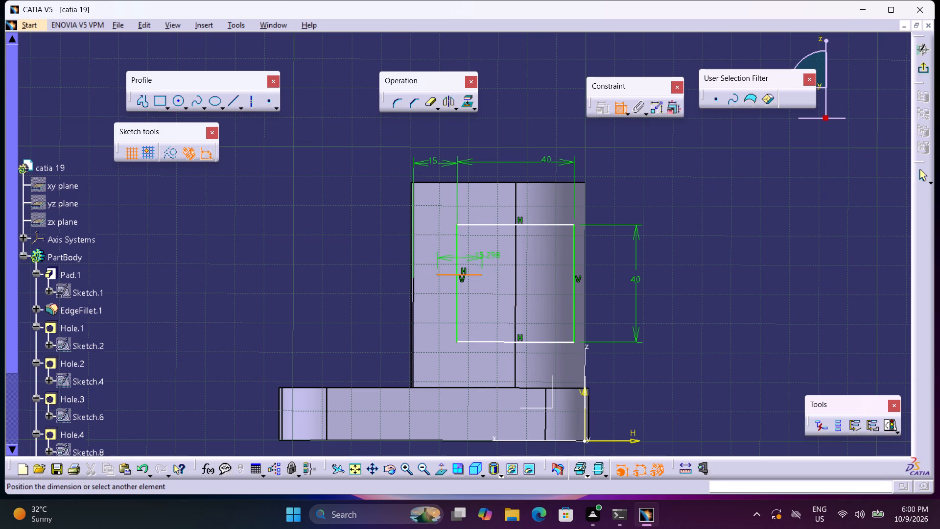
{"action": "left_click", "coordinate": [499, 183]}
{"action": "left_click", "coordinate": [367, 252]}
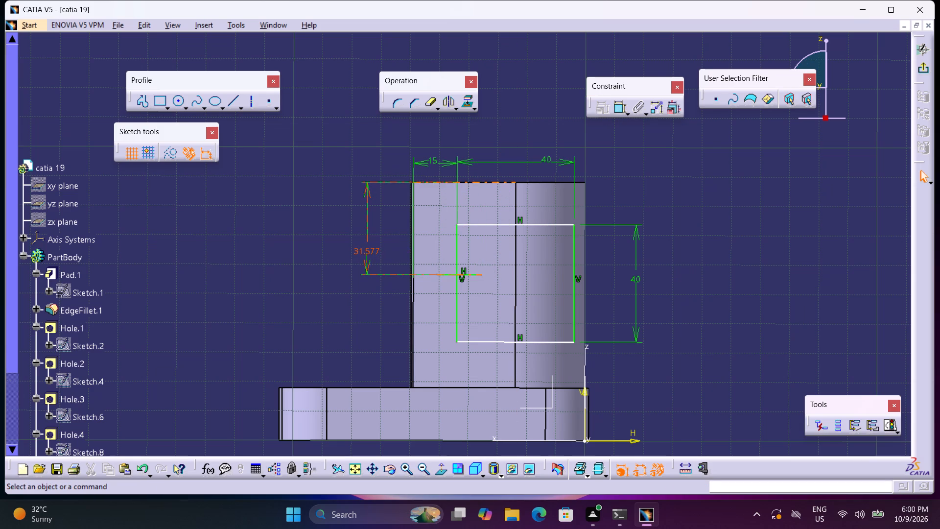
{"action": "double_click", "coordinate": [373, 252]}
{"action": "type", "text": "35"}
{"action": "key", "text": "Return"}
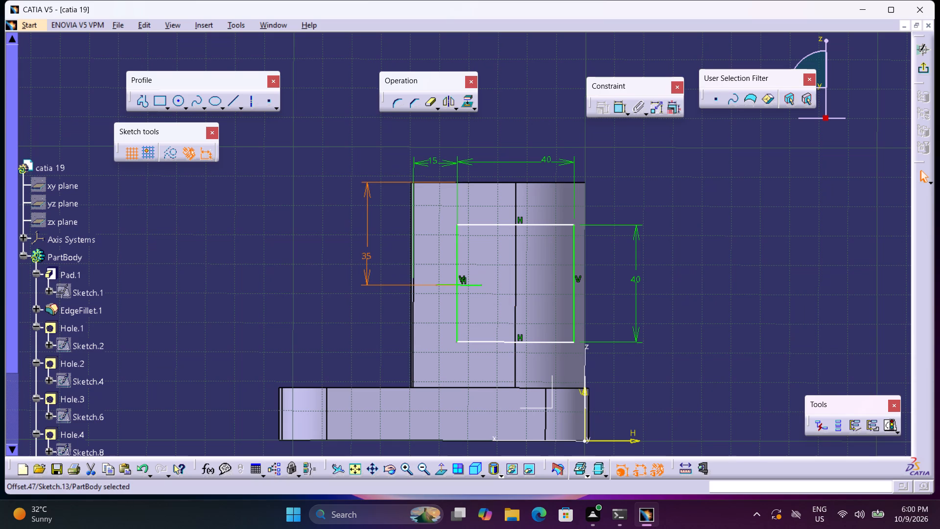
Constrain the rectangle's upper side to 20 mm from the horizontal helper line.
{"action": "left_click", "coordinate": [618, 111]}
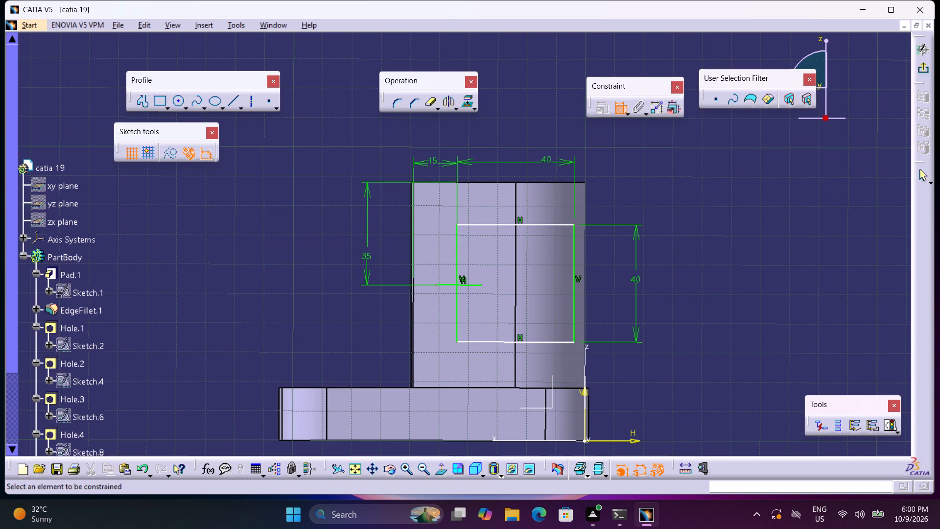
{"action": "left_click", "coordinate": [485, 224]}
{"action": "left_click", "coordinate": [476, 285]}
{"action": "left_click", "coordinate": [717, 251]}
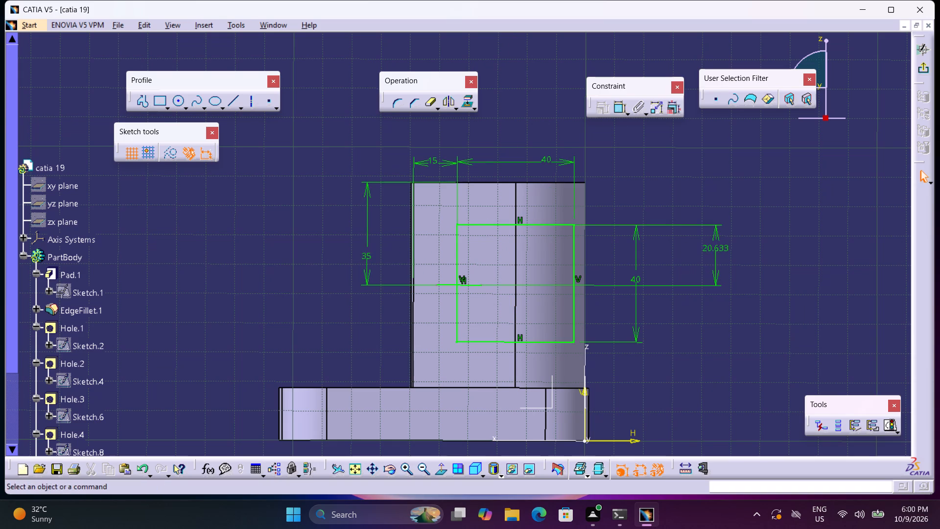
{"action": "double_click", "coordinate": [717, 249]}
{"action": "type", "text": "20"}
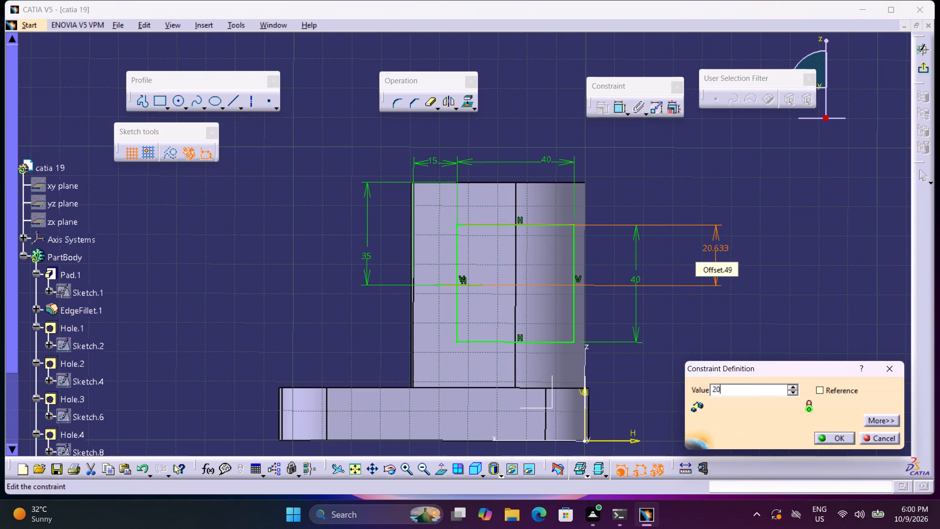
{"action": "key", "text": "Return"}
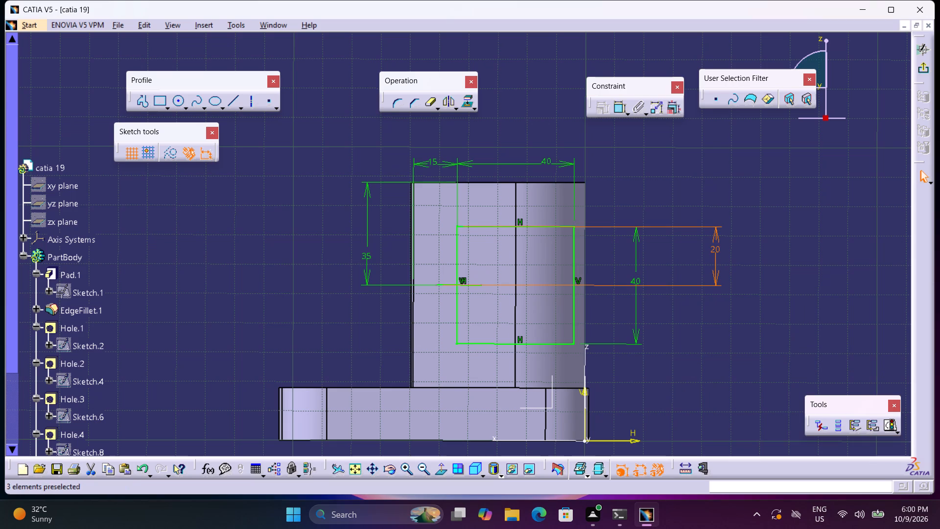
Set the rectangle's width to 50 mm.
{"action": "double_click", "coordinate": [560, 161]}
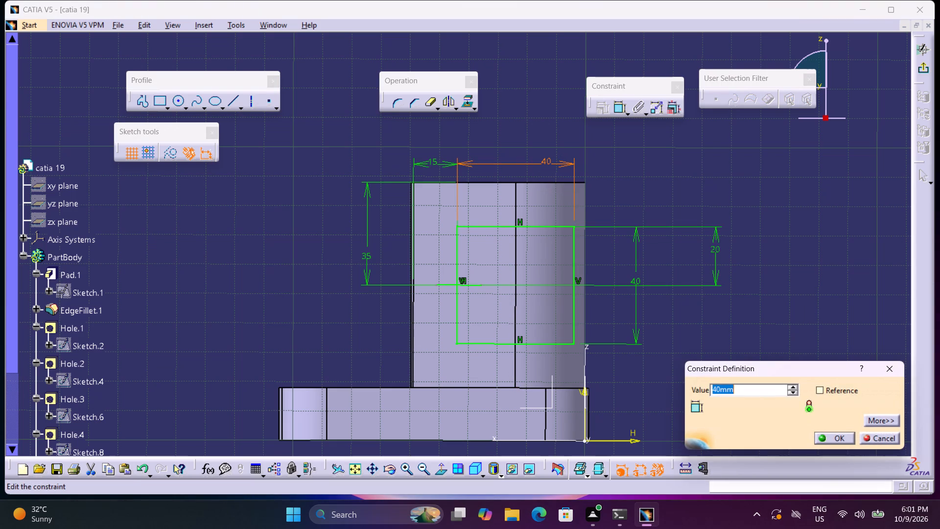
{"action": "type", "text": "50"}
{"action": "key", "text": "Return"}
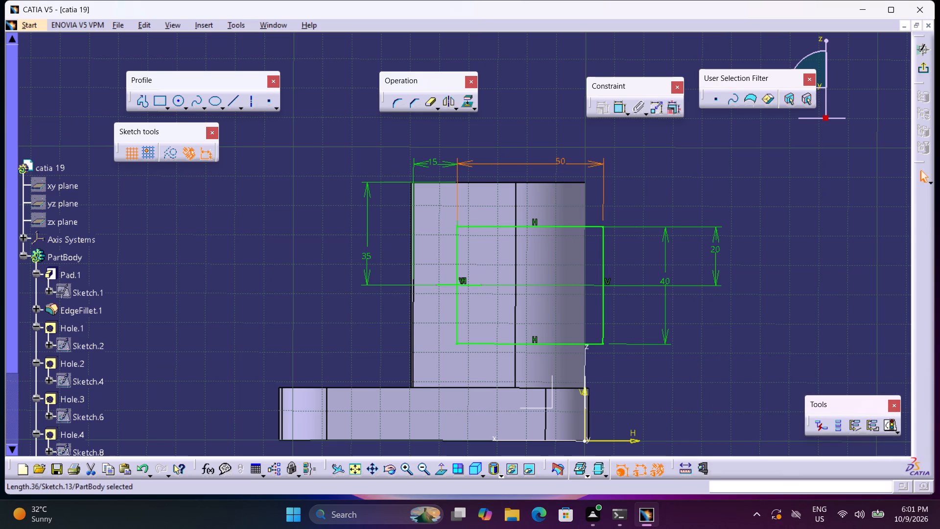
Set the rectangle's width to 45 mm.
{"action": "double_click", "coordinate": [593, 165]}
{"action": "type", "text": "45"}
{"action": "key", "text": "Return"}
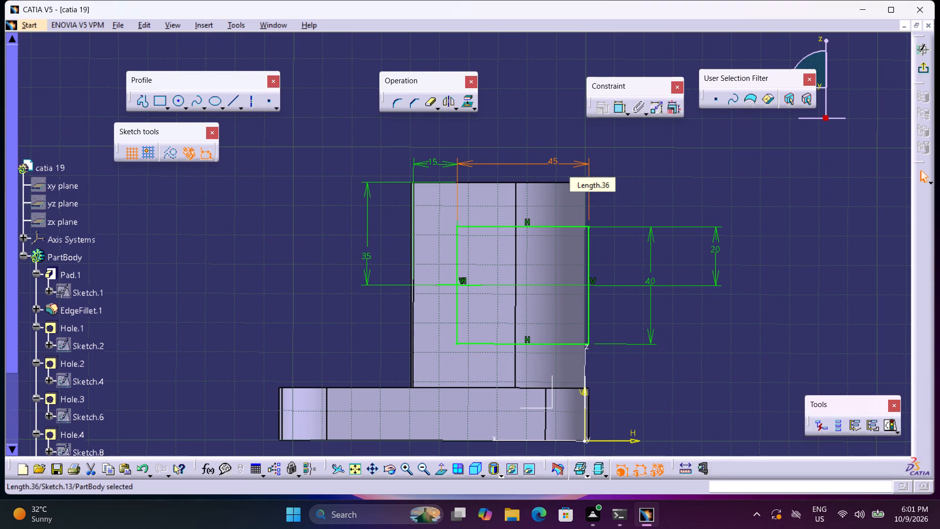
Delete the short horizontal helper line and exit the sketch.
{"action": "left_click", "coordinate": [447, 283]}
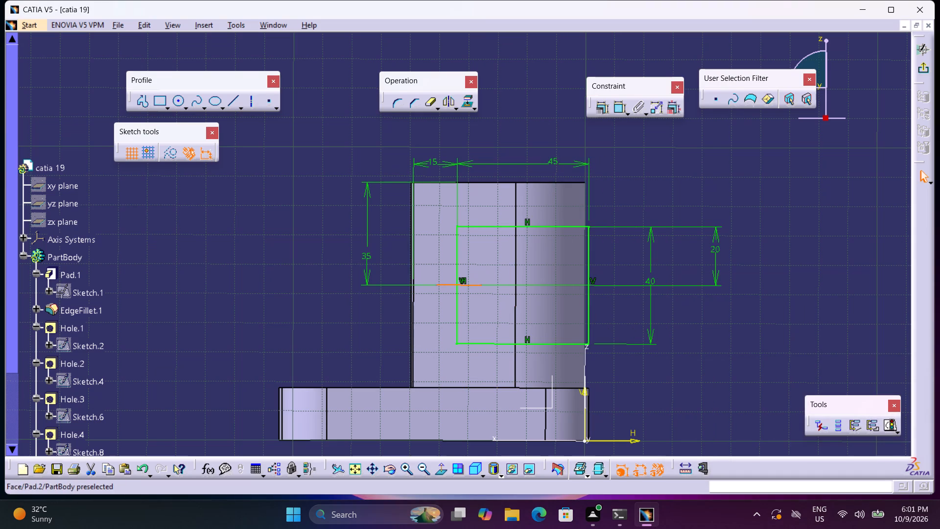
{"action": "key", "text": "Delete"}
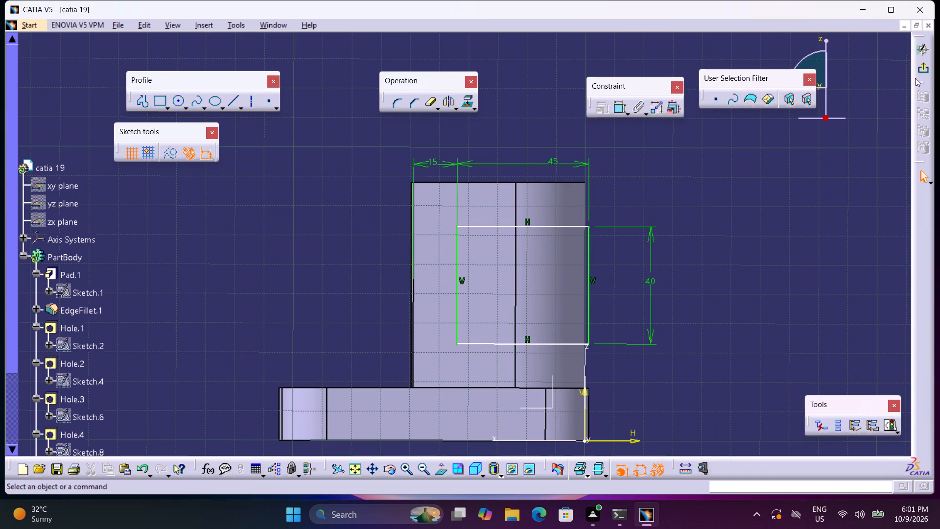
{"action": "left_click", "coordinate": [920, 71]}
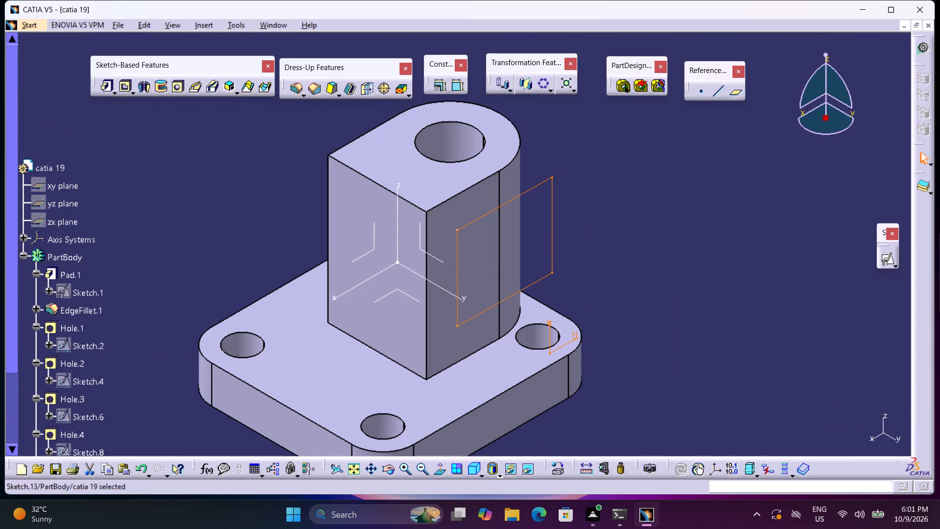
Cut a pocket through the arch pad from the rectangle sketch, with the first limit type Up to next.
{"action": "left_click", "coordinate": [123, 87]}
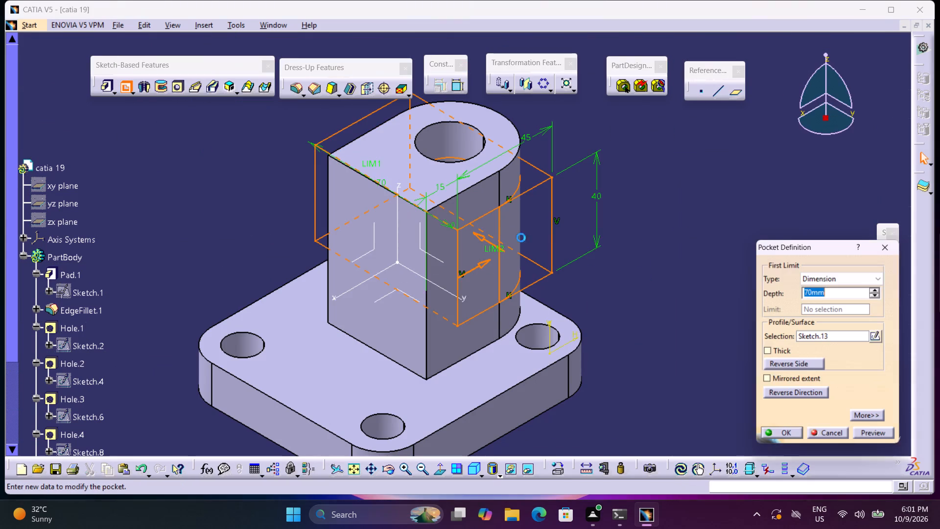
{"action": "left_click", "coordinate": [848, 277]}
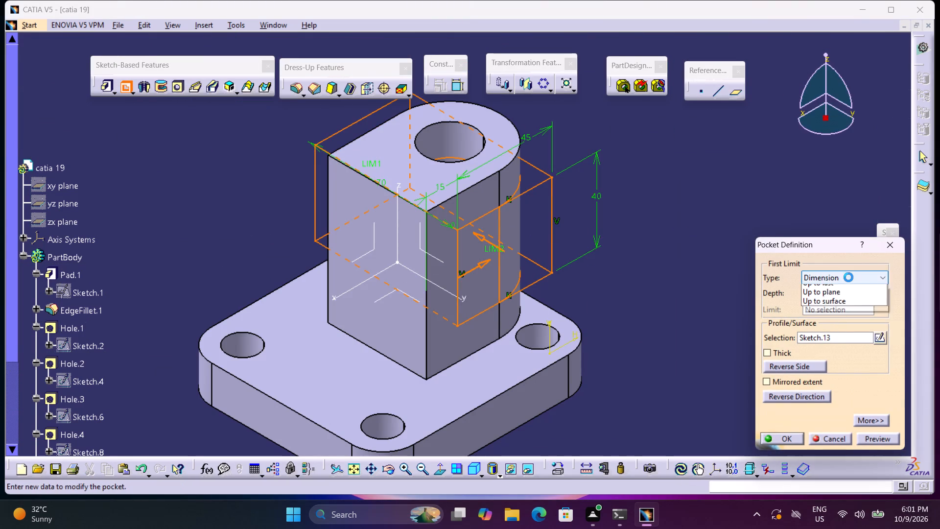
{"action": "left_click", "coordinate": [845, 296]}
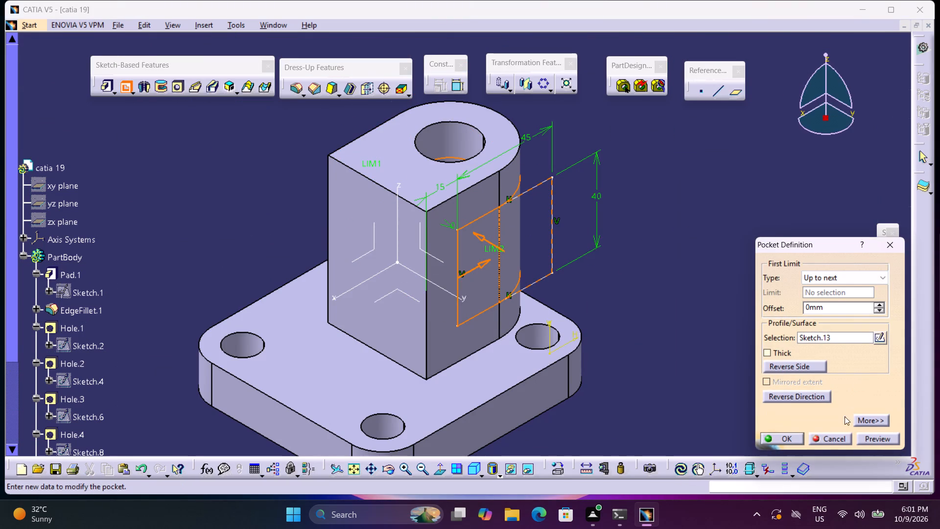
{"action": "left_click", "coordinate": [800, 436]}
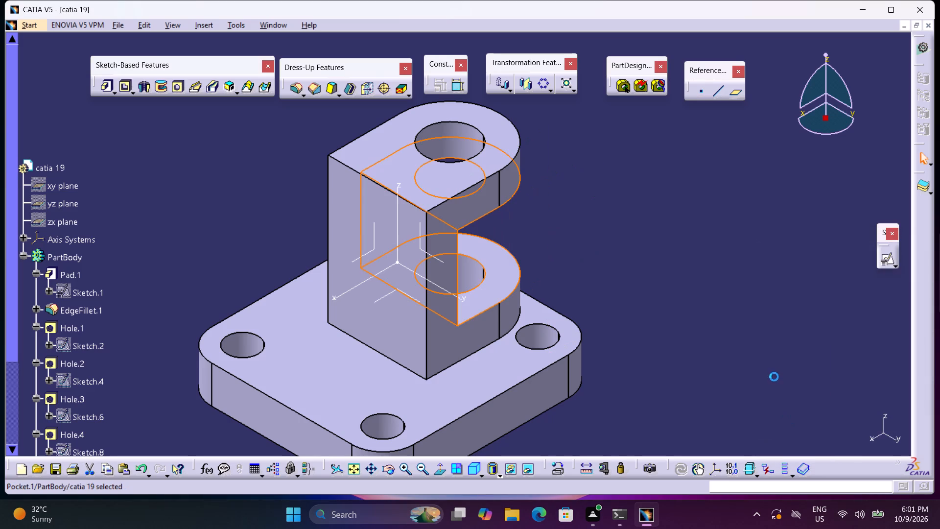
{"action": "left_click", "coordinate": [774, 377]}
Create a positioned sketch on the arch pad's flat side face beside the pocket.
{"action": "middle_click_drag", "start_coordinate": [713, 286], "coordinate": [728, 266]}
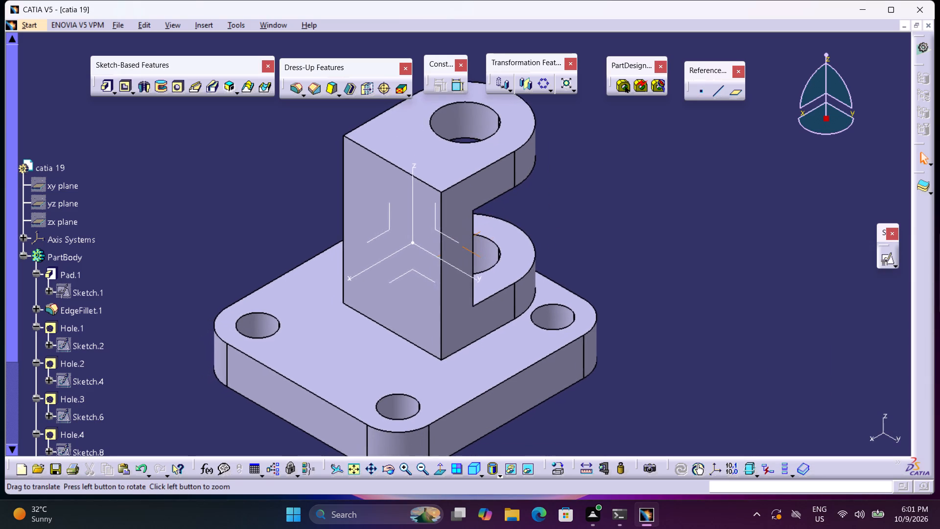
{"action": "middle_click_drag", "start_coordinate": [728, 266], "coordinate": [738, 260]}
{"action": "middle_click", "coordinate": [738, 260]}
{"action": "middle_click_drag", "start_coordinate": [517, 289], "coordinate": [747, 257]}
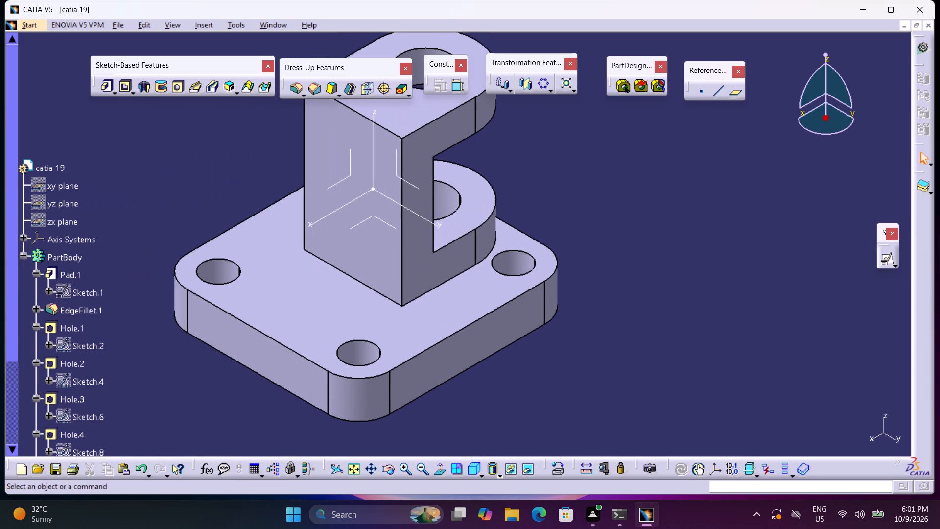
{"action": "left_click", "coordinate": [885, 261]}
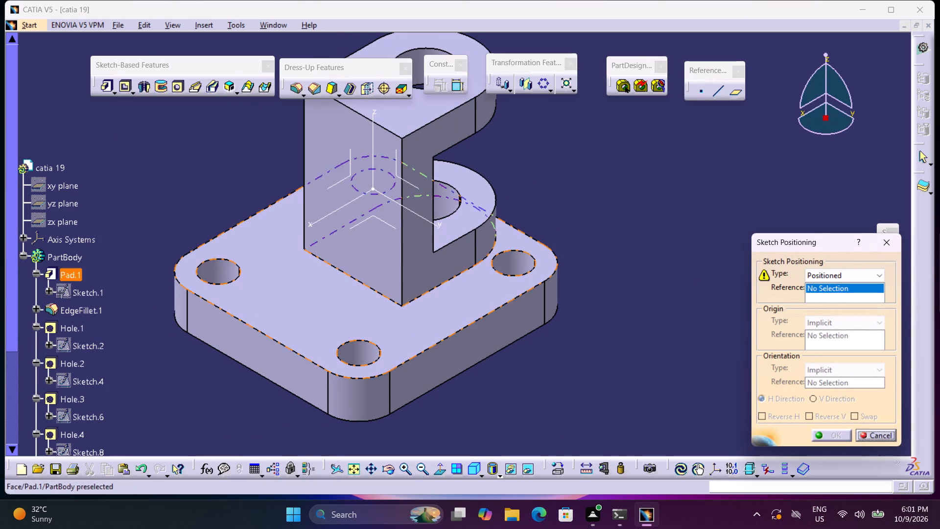
{"action": "left_click", "coordinate": [444, 268]}
{"action": "left_click", "coordinate": [832, 432]}
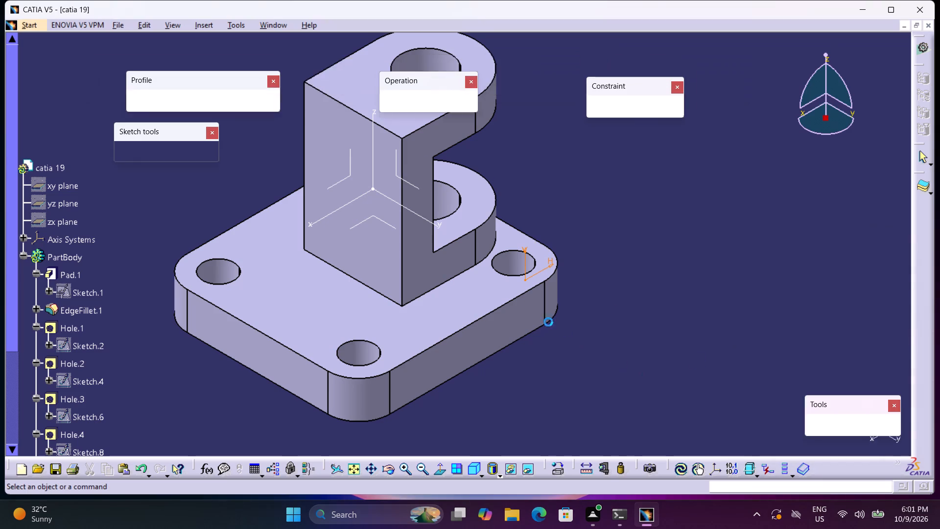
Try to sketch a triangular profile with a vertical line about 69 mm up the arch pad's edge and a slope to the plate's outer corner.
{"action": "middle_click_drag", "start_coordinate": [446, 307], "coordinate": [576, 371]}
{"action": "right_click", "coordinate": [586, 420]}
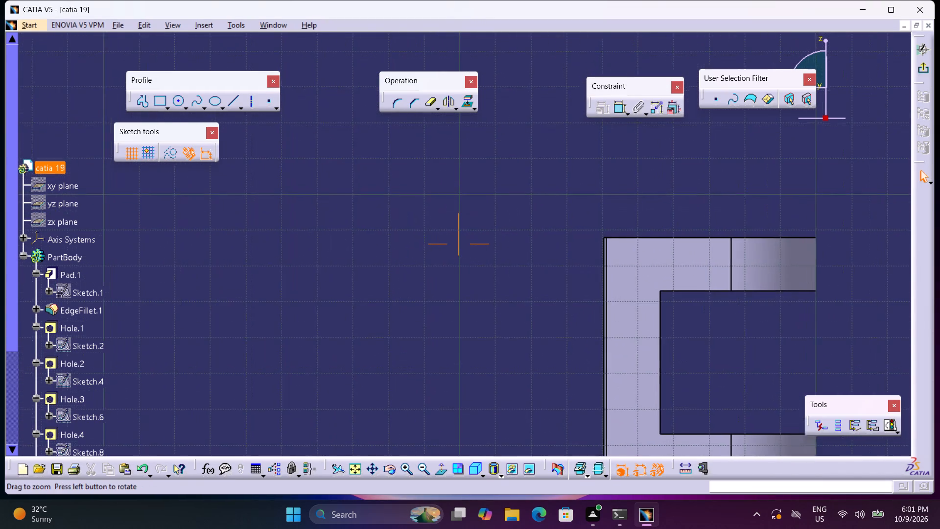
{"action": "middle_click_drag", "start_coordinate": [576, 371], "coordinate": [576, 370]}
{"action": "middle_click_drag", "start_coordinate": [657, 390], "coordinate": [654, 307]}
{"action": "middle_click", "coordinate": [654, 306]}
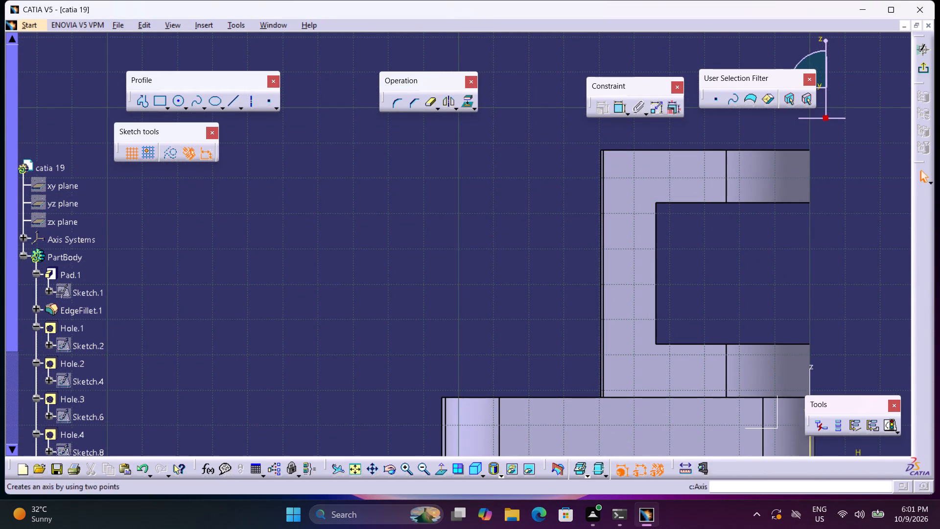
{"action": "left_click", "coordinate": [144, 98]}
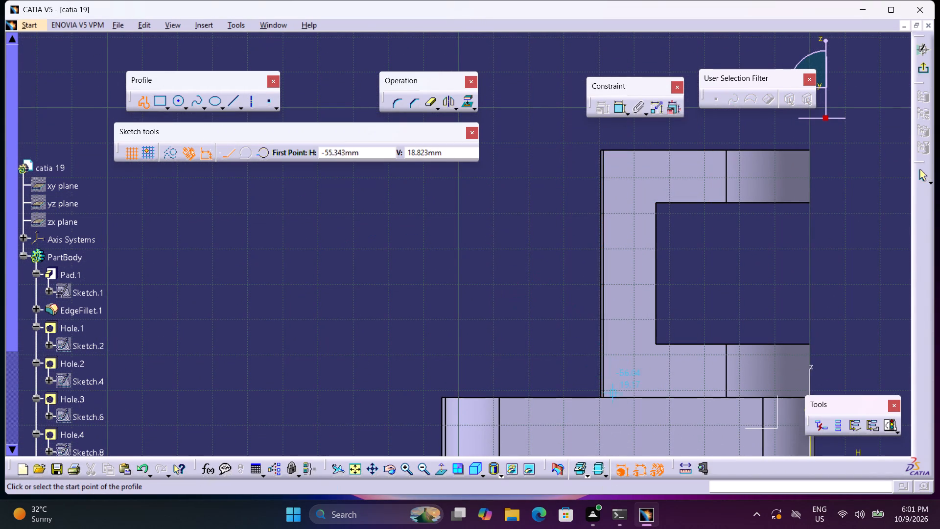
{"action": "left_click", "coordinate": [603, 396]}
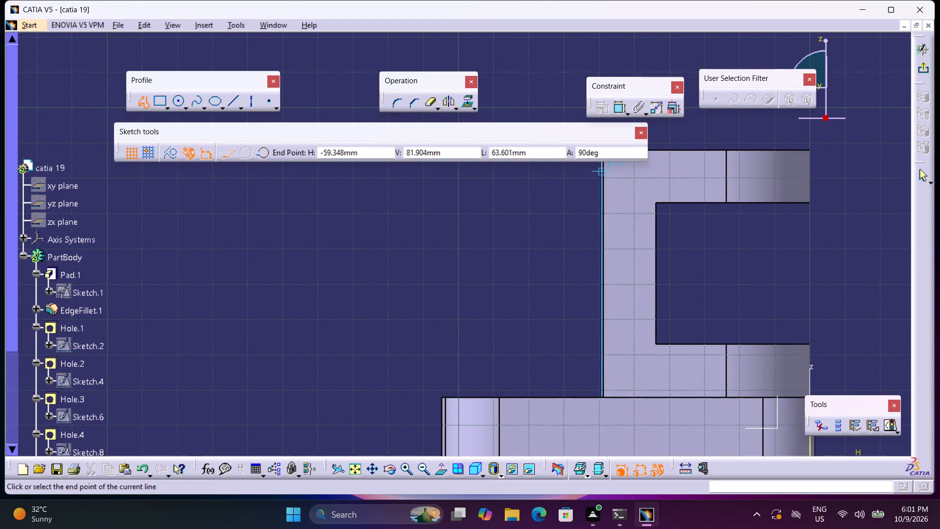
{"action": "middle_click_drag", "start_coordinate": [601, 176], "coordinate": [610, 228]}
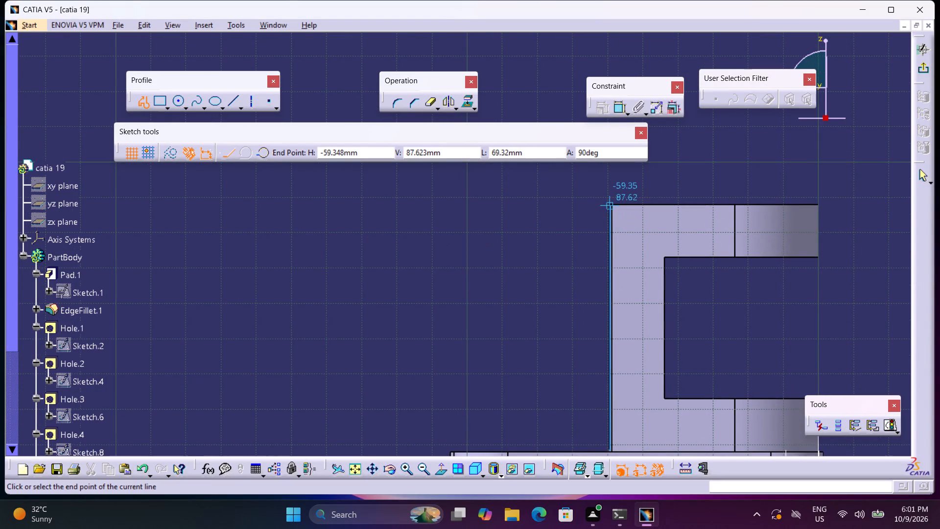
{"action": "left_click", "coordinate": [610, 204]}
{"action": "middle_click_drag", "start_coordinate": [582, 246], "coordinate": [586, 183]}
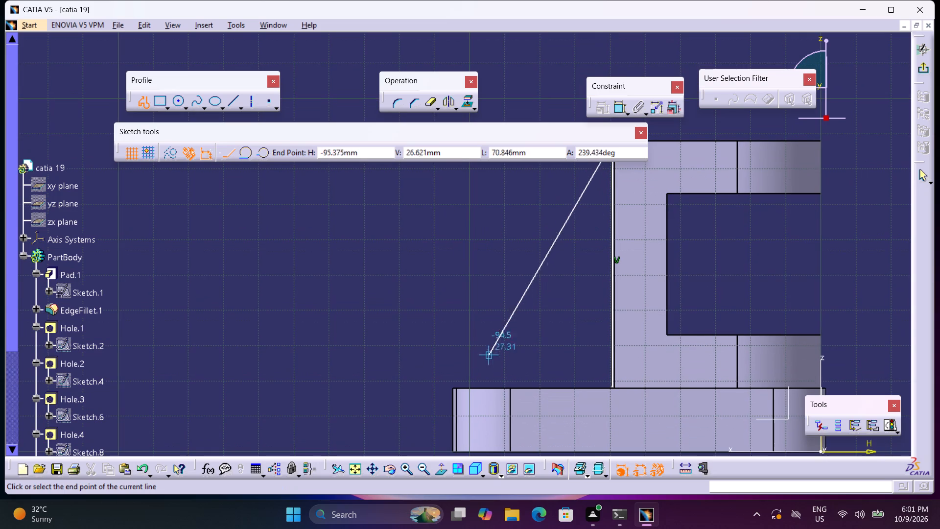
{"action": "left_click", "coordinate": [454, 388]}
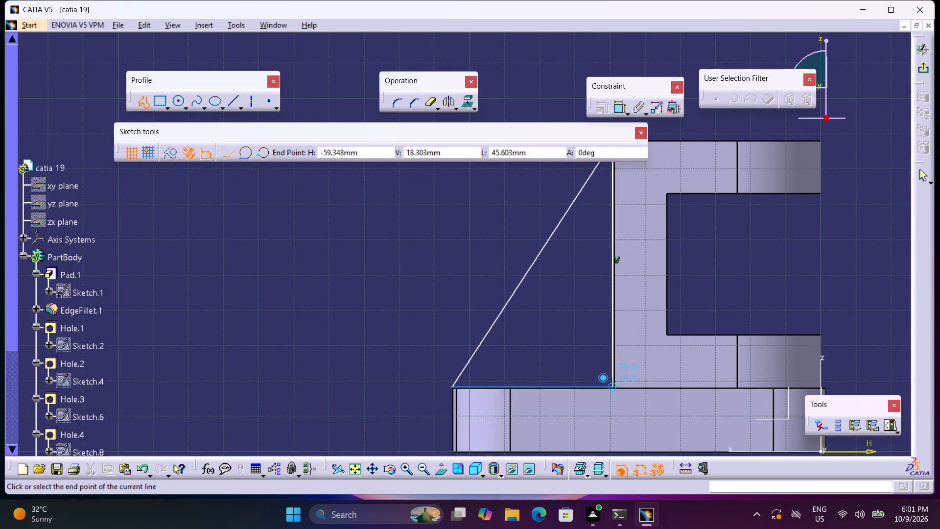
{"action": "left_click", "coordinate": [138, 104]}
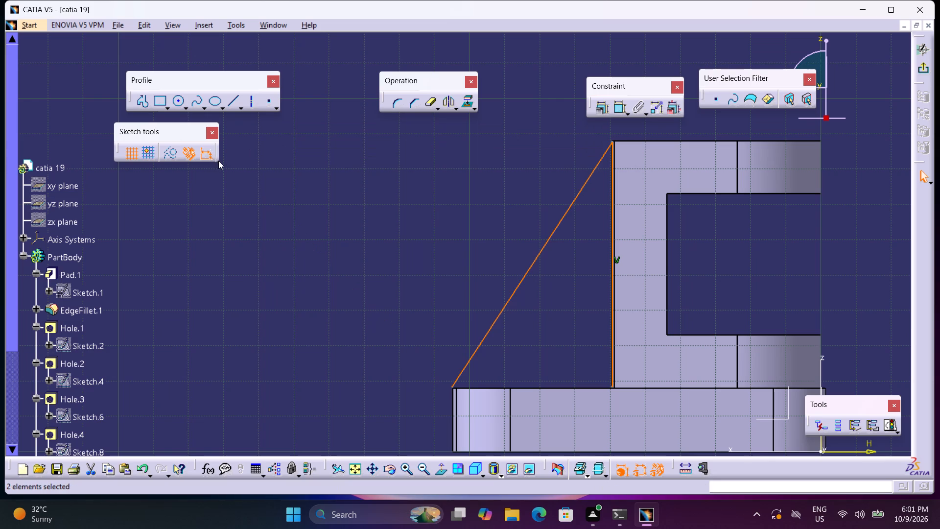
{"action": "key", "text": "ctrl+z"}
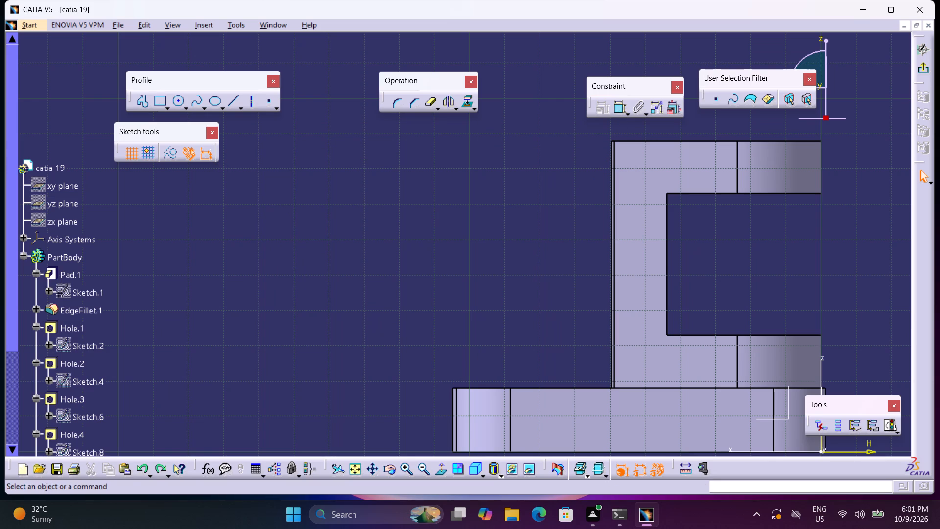
Project the plate's flat side face onto the sketch plane, keeping the view normal to the sketch.
{"action": "left_click", "coordinate": [437, 470]}
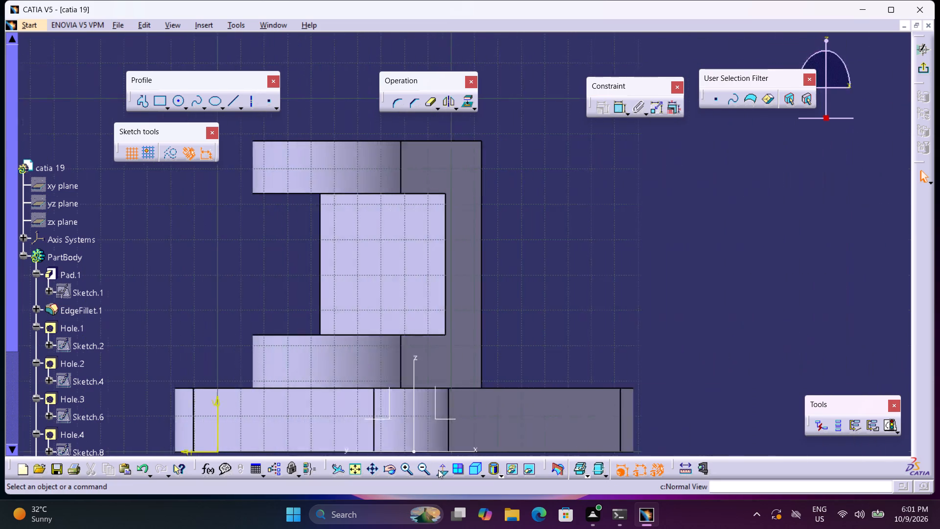
{"action": "left_click", "coordinate": [439, 470]}
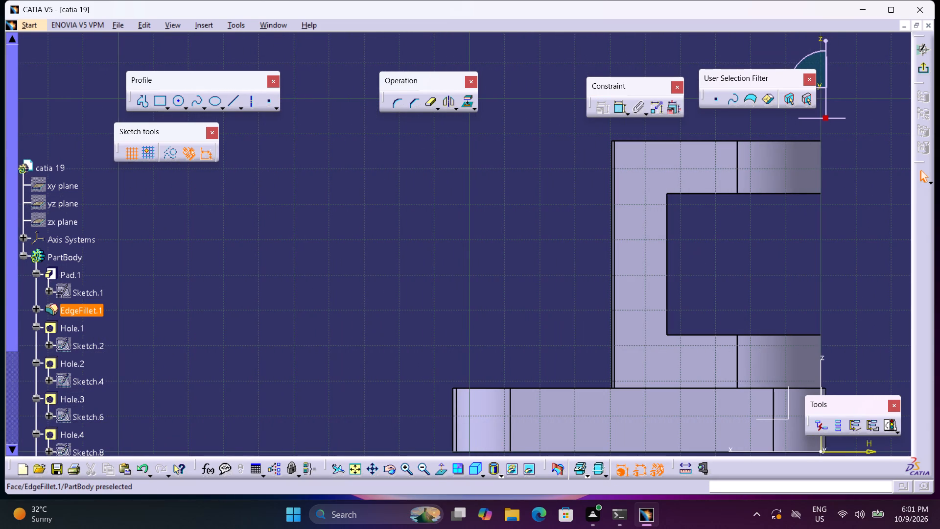
{"action": "left_click", "coordinate": [468, 103]}
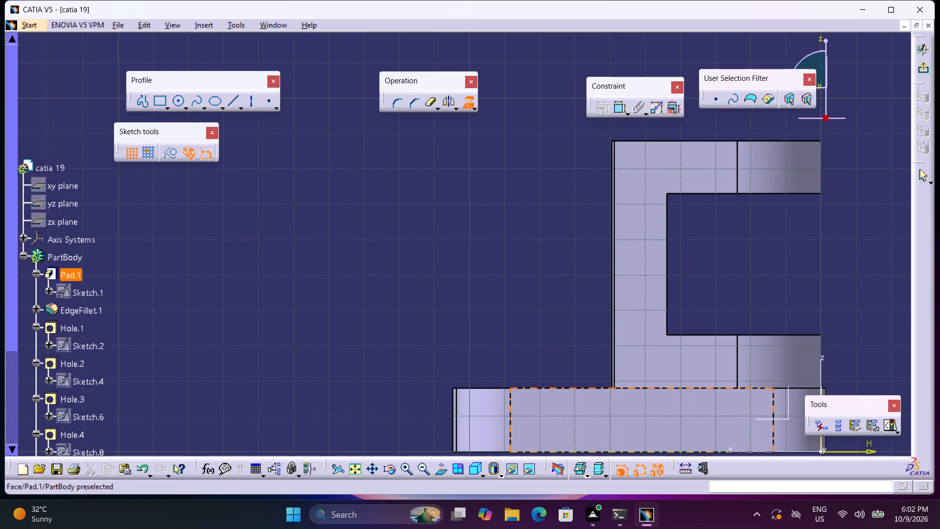
{"action": "left_click", "coordinate": [593, 398]}
{"action": "left_click", "coordinate": [634, 367]}
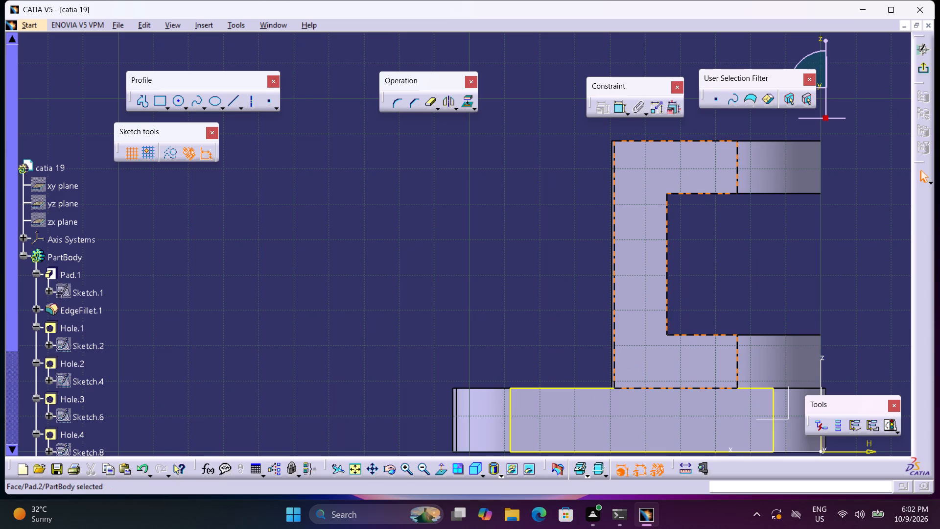
{"action": "left_click", "coordinate": [482, 391]}
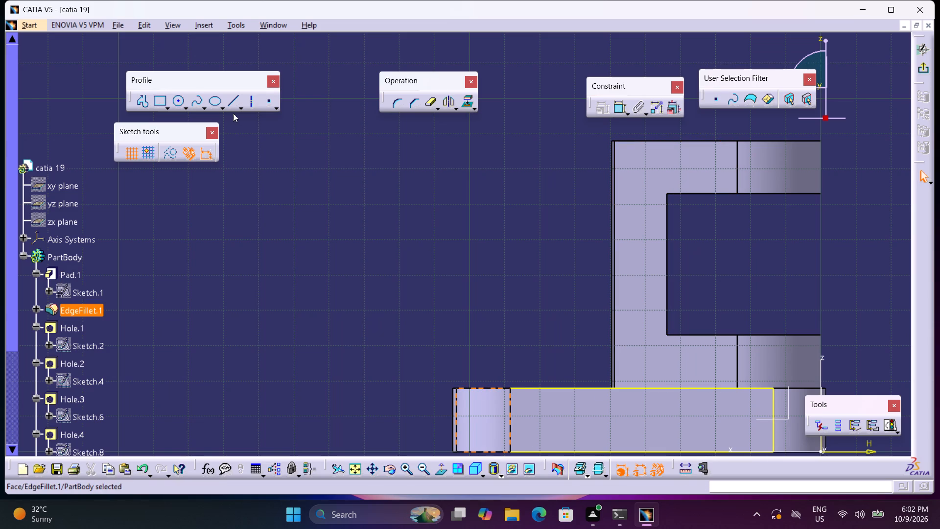
Sketch a closed triangular profile about 70 mm up the arch pad's edge and about 46 mm along the plate top, and exit the sketch.
{"action": "left_click", "coordinate": [144, 102]}
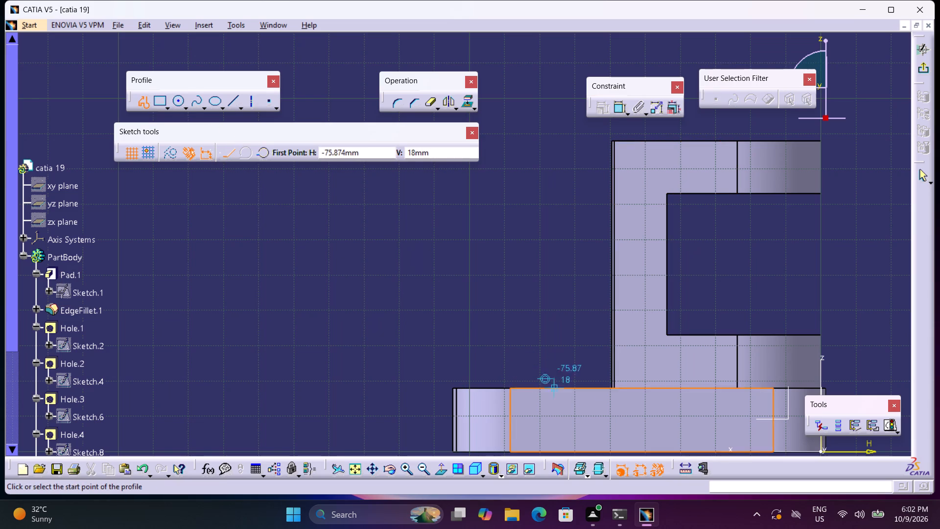
{"action": "left_click", "coordinate": [611, 387]}
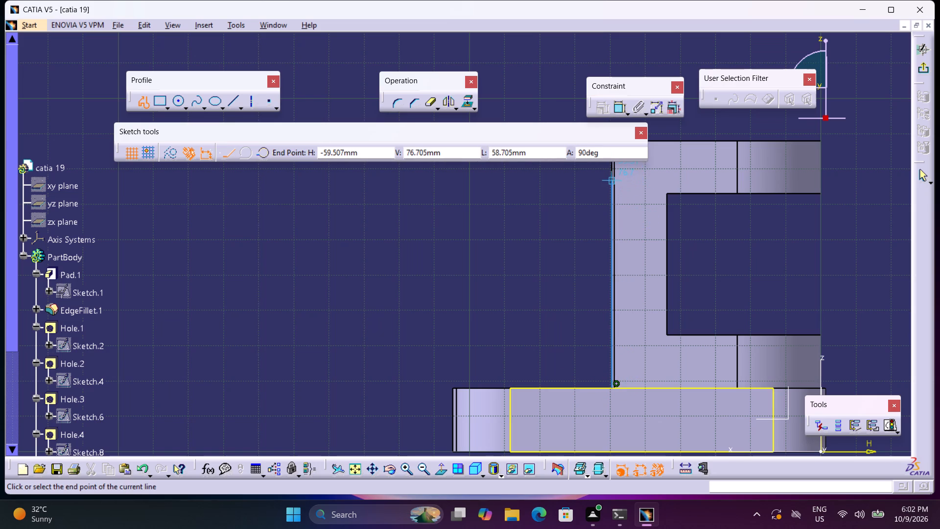
{"action": "middle_click_drag", "start_coordinate": [607, 195], "coordinate": [609, 238]}
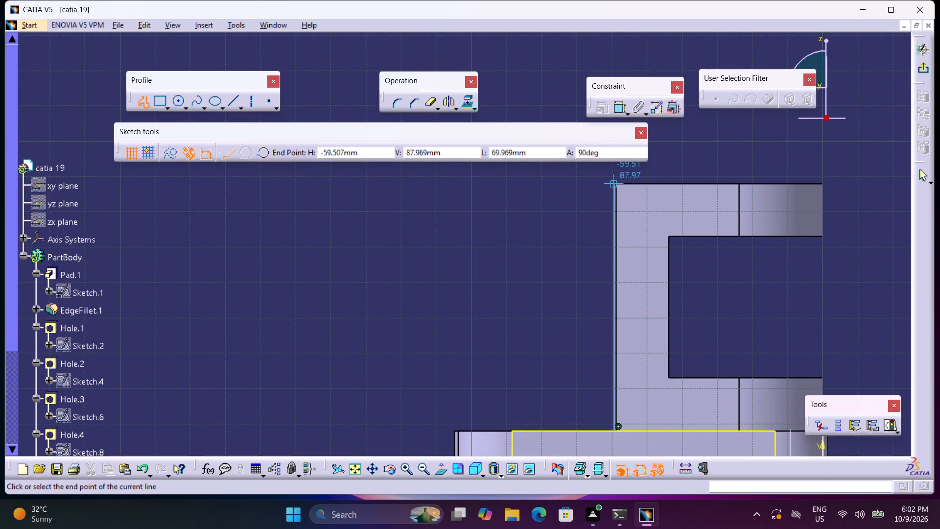
{"action": "left_click", "coordinate": [614, 184]}
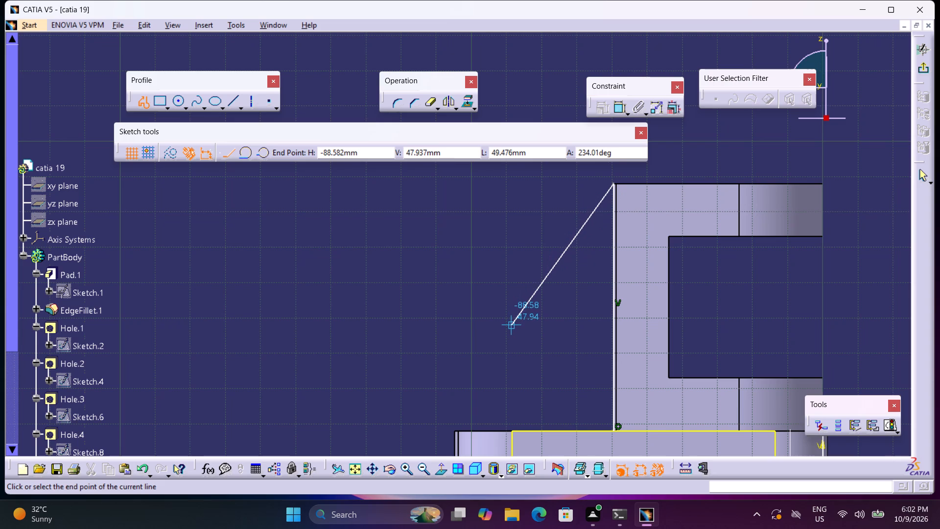
{"action": "middle_click_drag", "start_coordinate": [509, 328], "coordinate": [484, 271]}
{"action": "scroll", "coordinate": [488, 285], "scroll_direction": "down", "scroll_amount": 1}
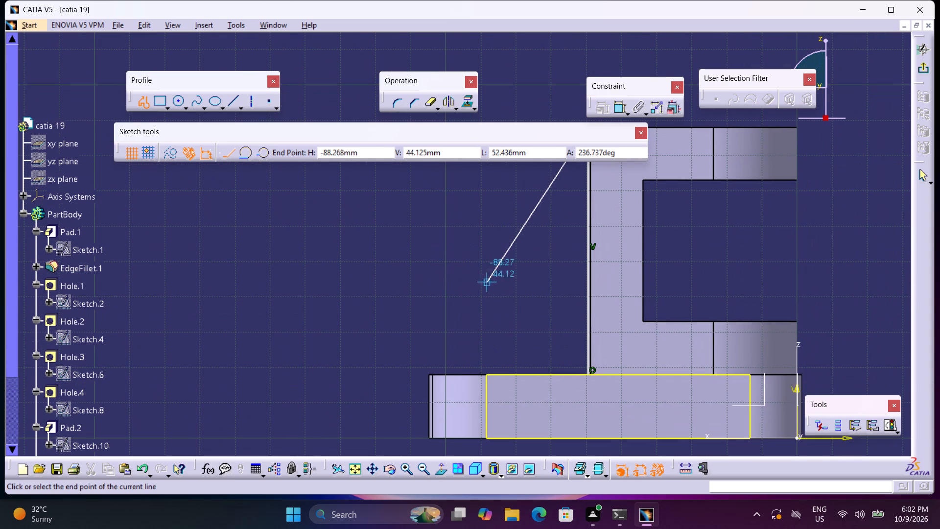
{"action": "left_click", "coordinate": [429, 374]}
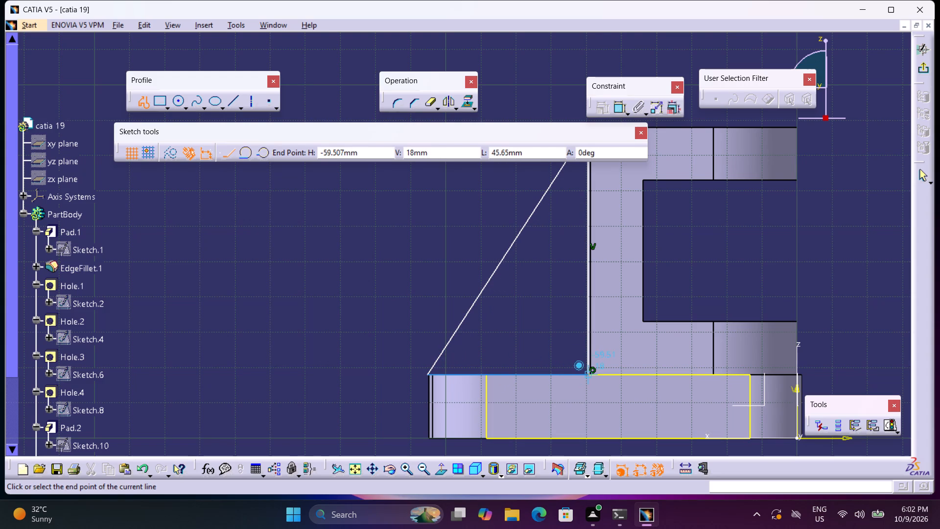
{"action": "left_click", "coordinate": [588, 371]}
{"action": "left_click", "coordinate": [923, 67]}
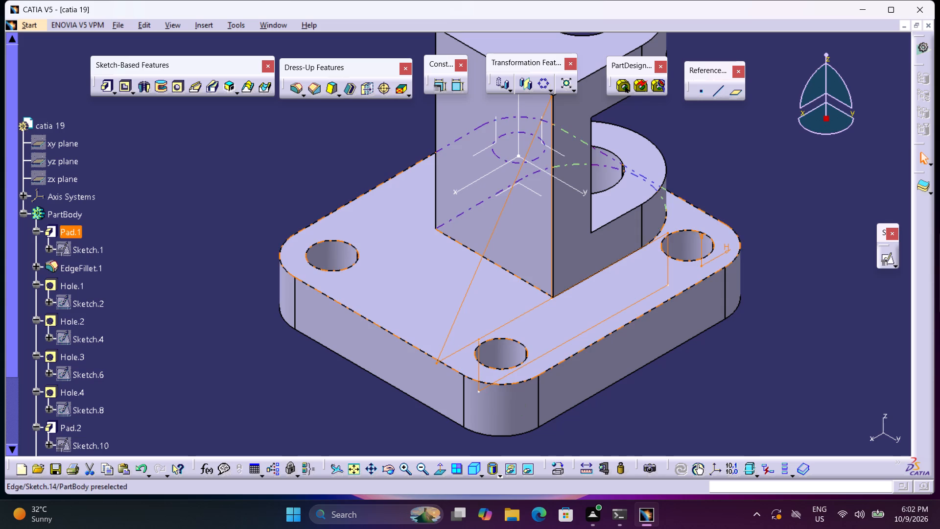
Reopen the triangle sketch, delete the projected outline of the plate's side face, and exit the sketch.
{"action": "scroll", "coordinate": [271, 313], "scroll_direction": "down", "scroll_amount": 1}
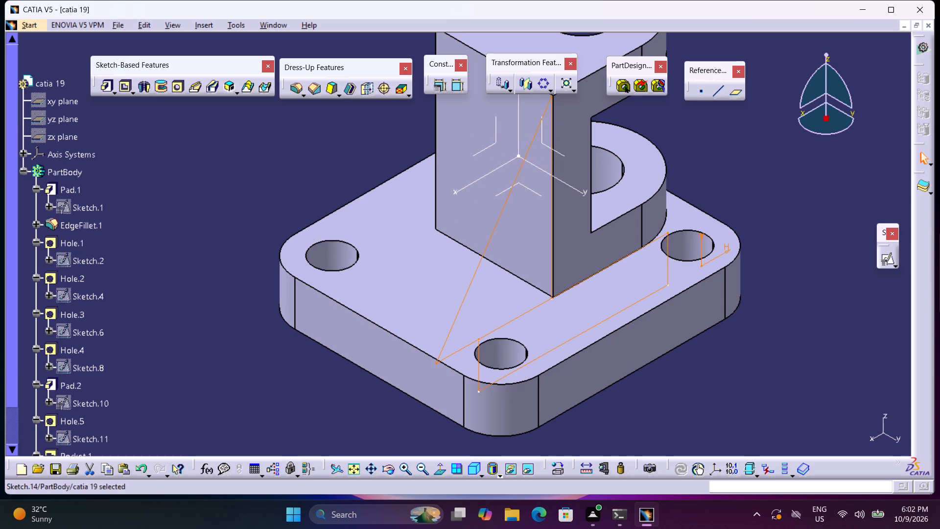
{"action": "scroll", "coordinate": [116, 339], "scroll_direction": "down", "scroll_amount": 4}
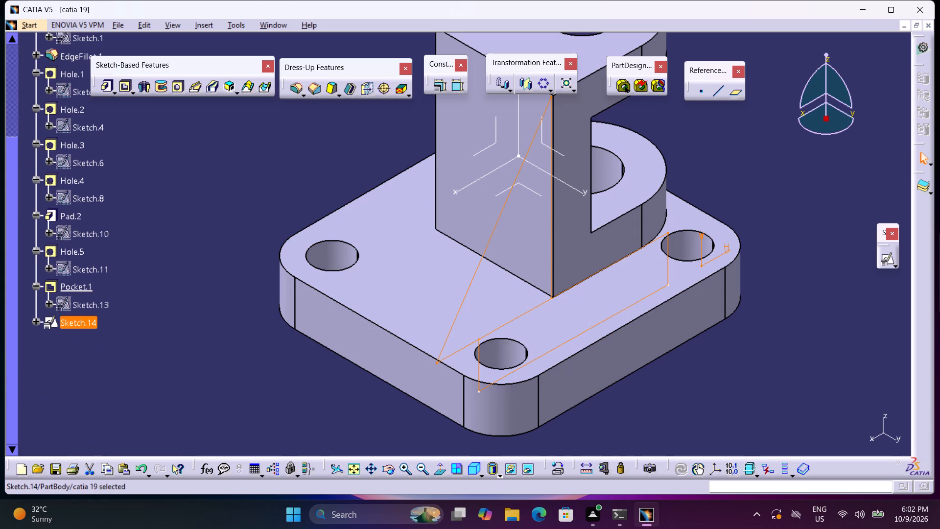
{"action": "double_click", "coordinate": [91, 323]}
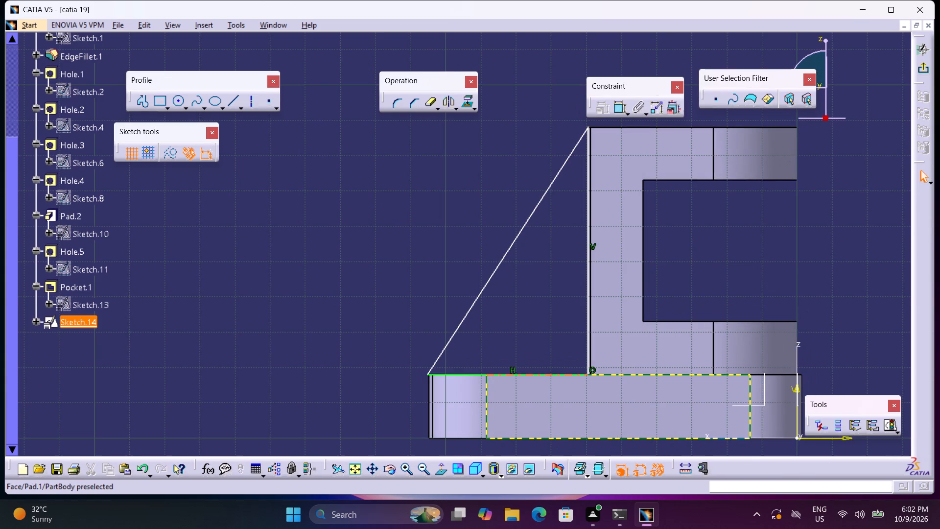
{"action": "left_click", "coordinate": [486, 380]}
{"action": "key", "text": "Delete"}
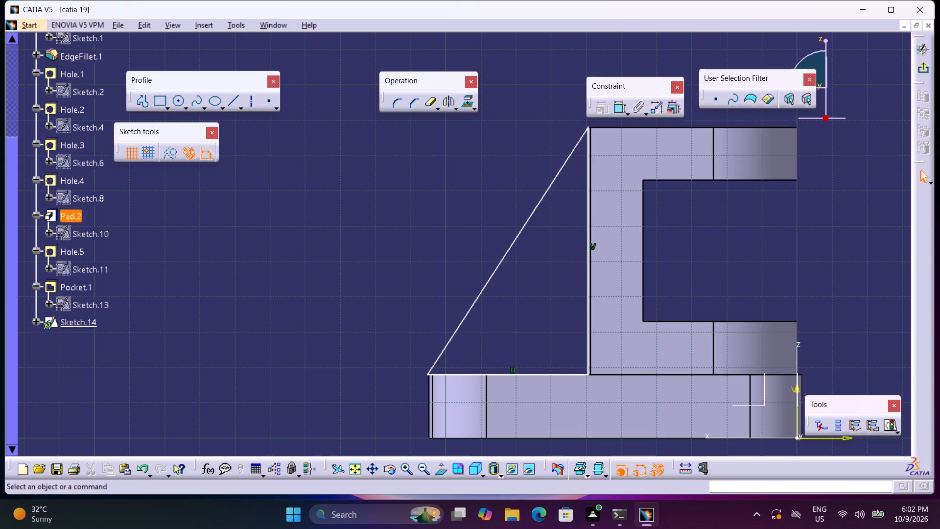
{"action": "left_click", "coordinate": [925, 71]}
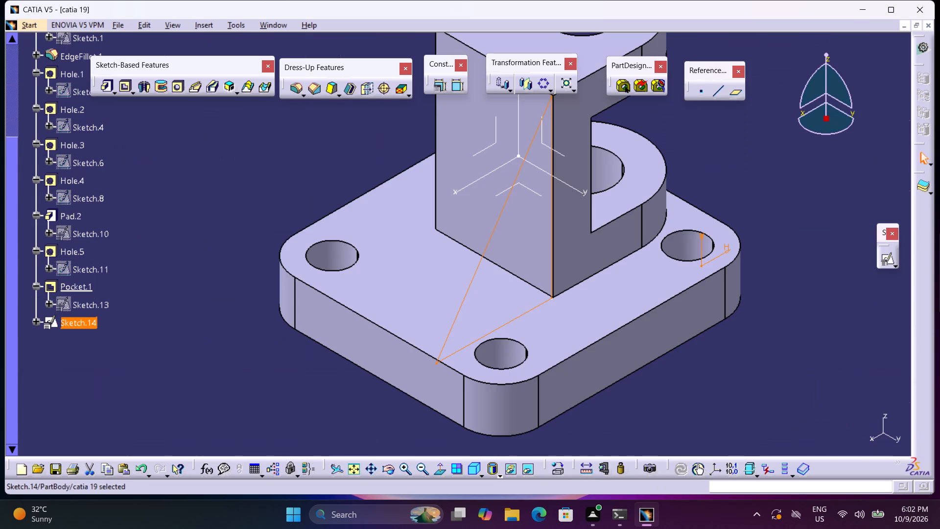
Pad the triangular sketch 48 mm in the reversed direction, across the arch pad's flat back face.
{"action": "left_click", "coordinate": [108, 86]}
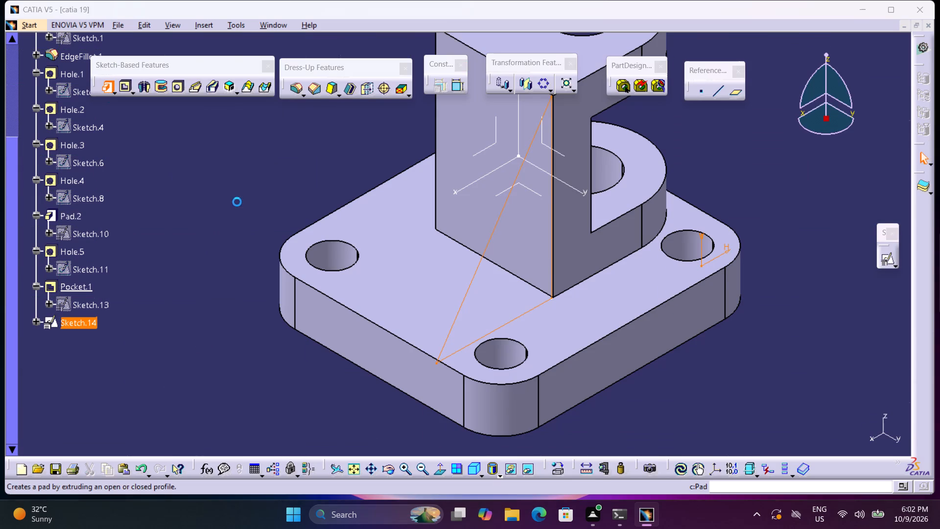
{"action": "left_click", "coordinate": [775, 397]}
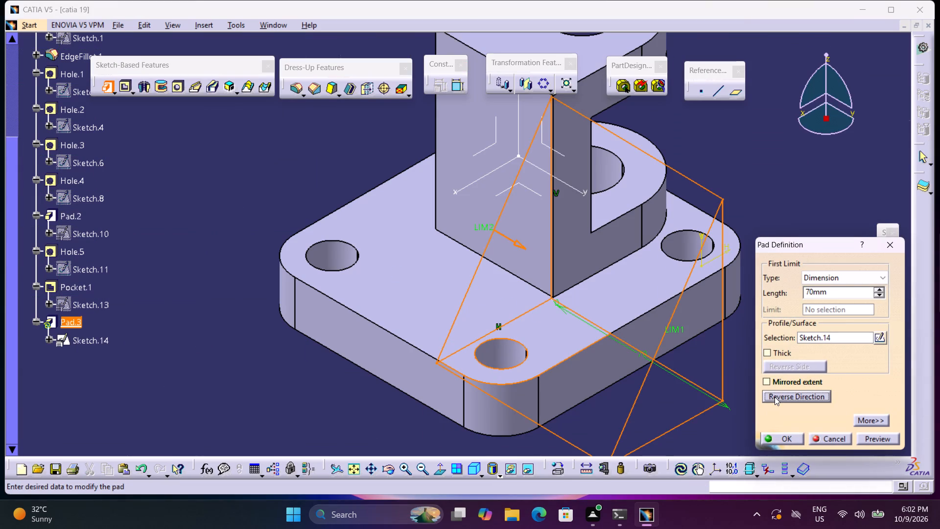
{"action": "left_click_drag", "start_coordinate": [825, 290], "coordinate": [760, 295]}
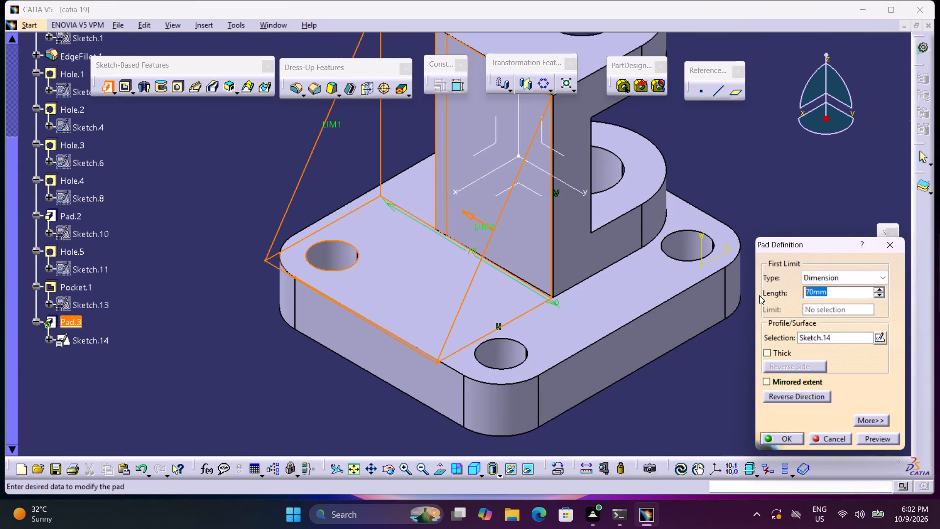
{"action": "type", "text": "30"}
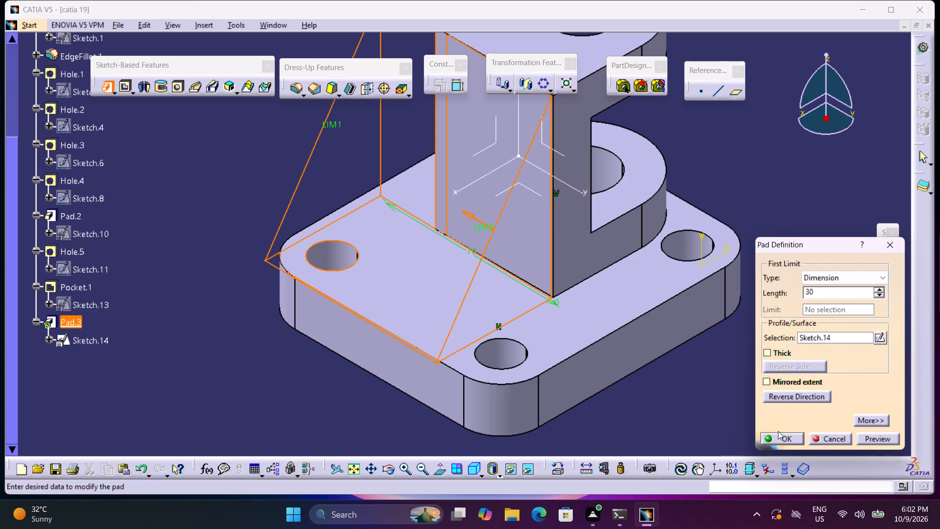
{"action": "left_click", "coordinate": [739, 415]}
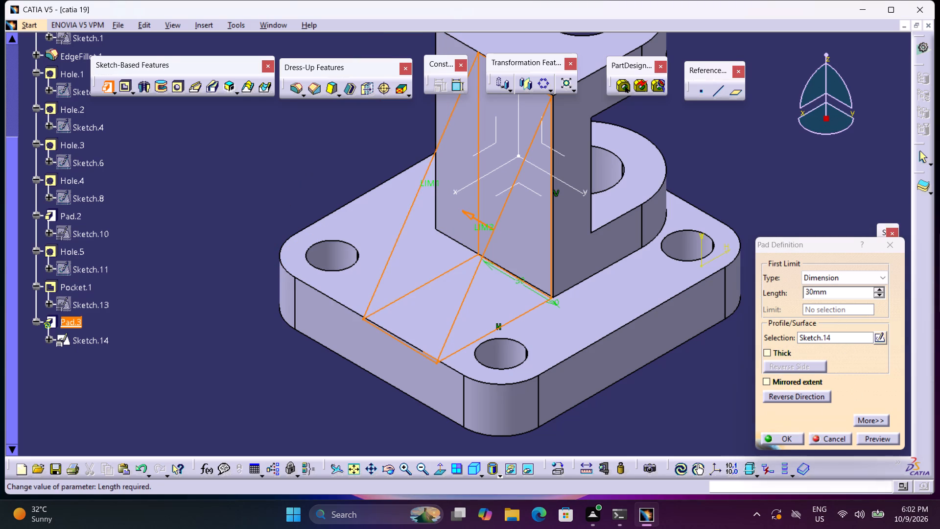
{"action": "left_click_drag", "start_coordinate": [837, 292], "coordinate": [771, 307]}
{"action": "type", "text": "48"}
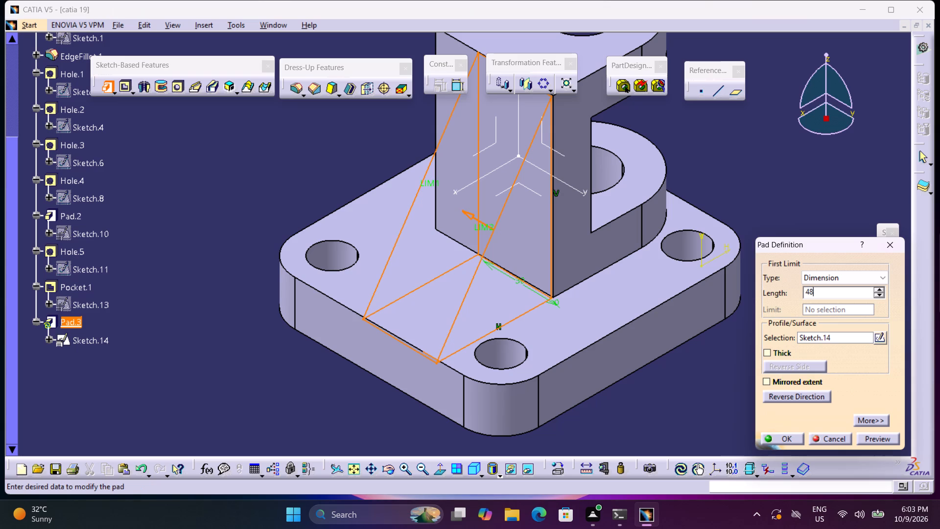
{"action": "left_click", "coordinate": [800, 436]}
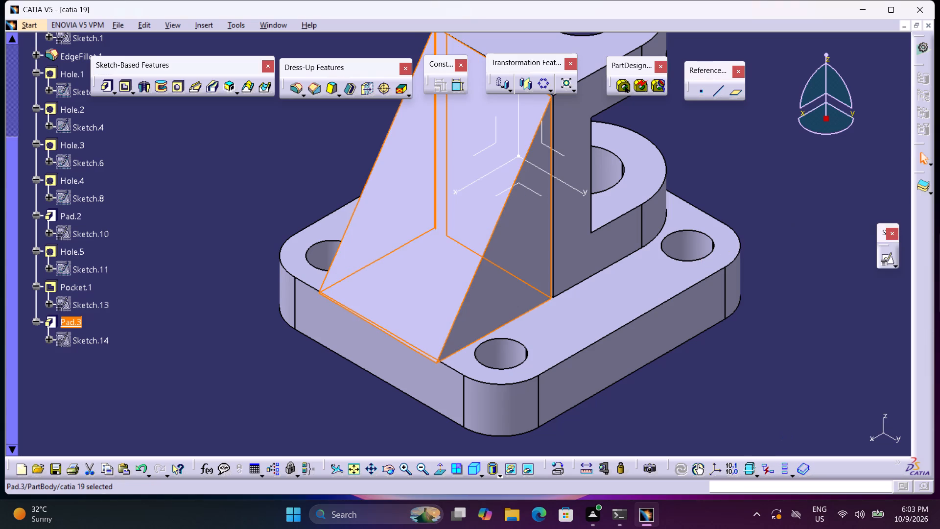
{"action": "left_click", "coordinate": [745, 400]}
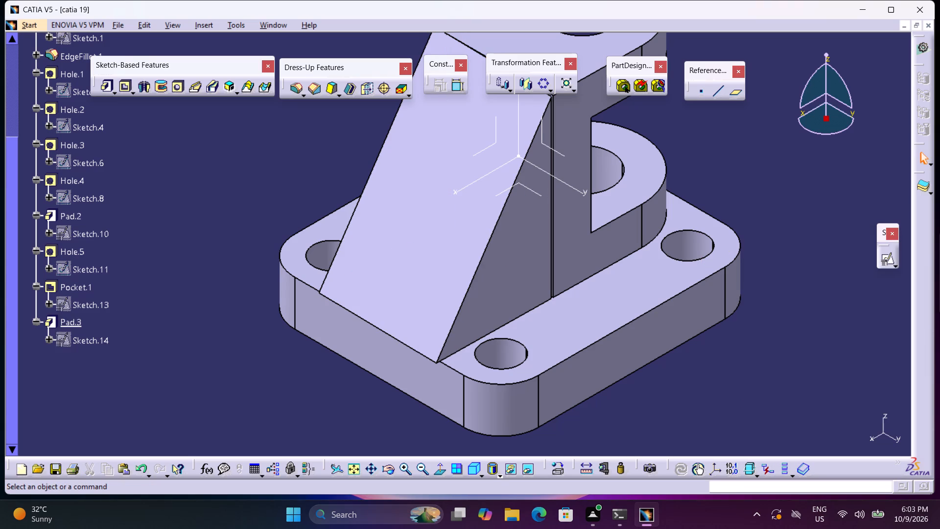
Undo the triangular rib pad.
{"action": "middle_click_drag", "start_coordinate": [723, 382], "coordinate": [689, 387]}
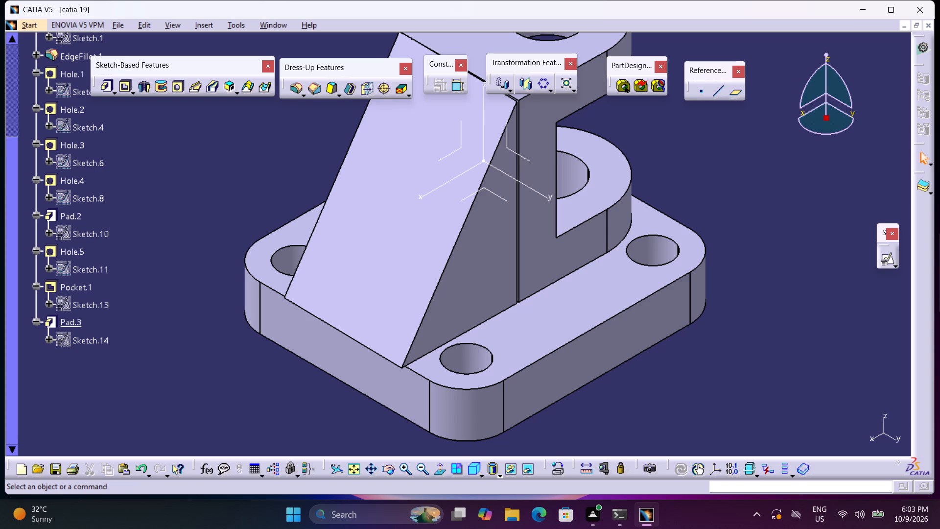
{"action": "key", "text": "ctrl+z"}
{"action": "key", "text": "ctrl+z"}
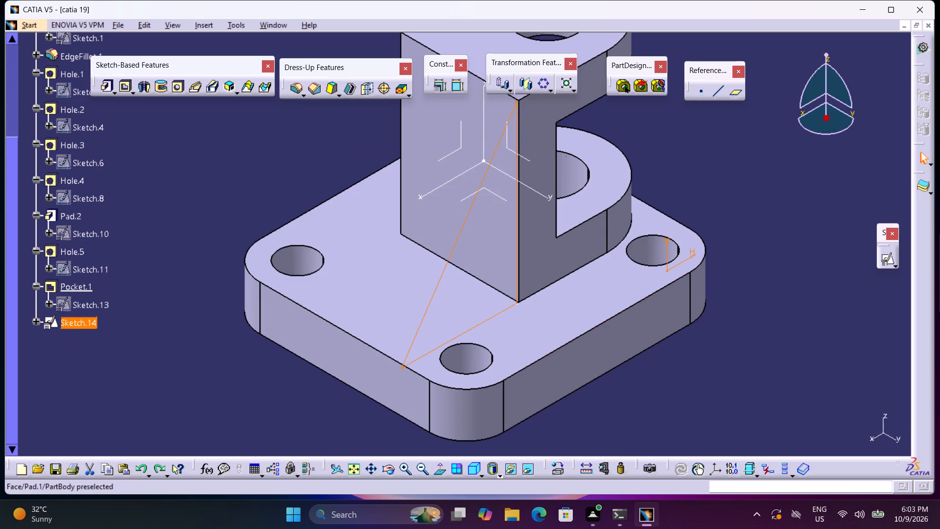
Edit the triangle sketch to align its outer and upper corners with the plate's and arch pad's edges, and exit the sketch.
{"action": "double_click", "coordinate": [431, 296]}
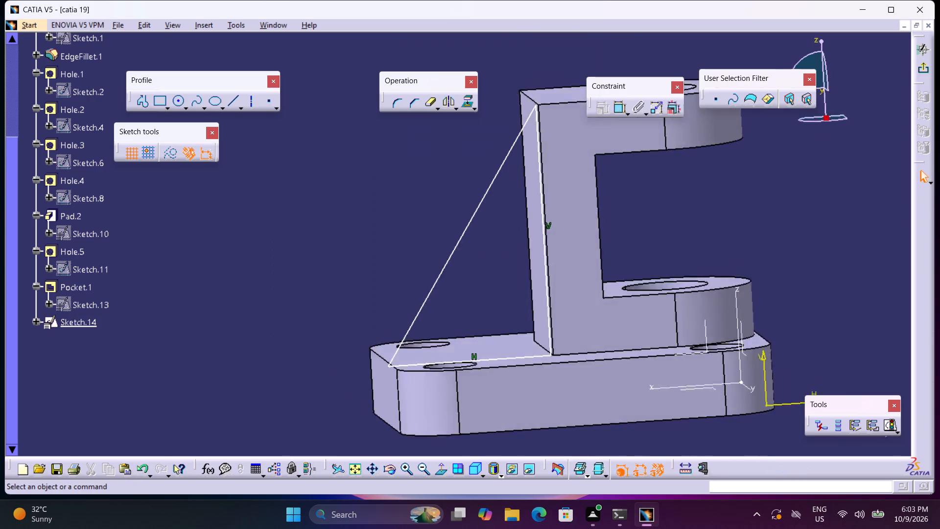
{"action": "left_click", "coordinate": [537, 341]}
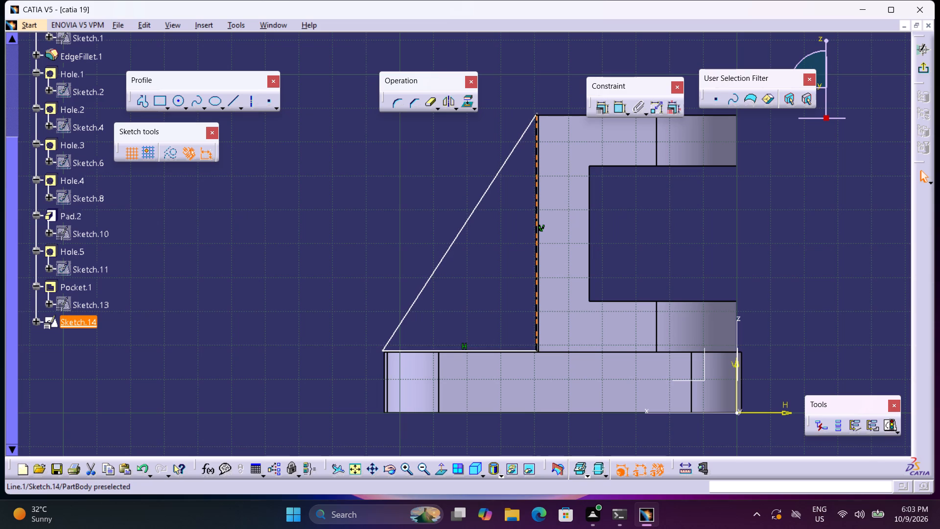
{"action": "left_click", "coordinate": [382, 352]}
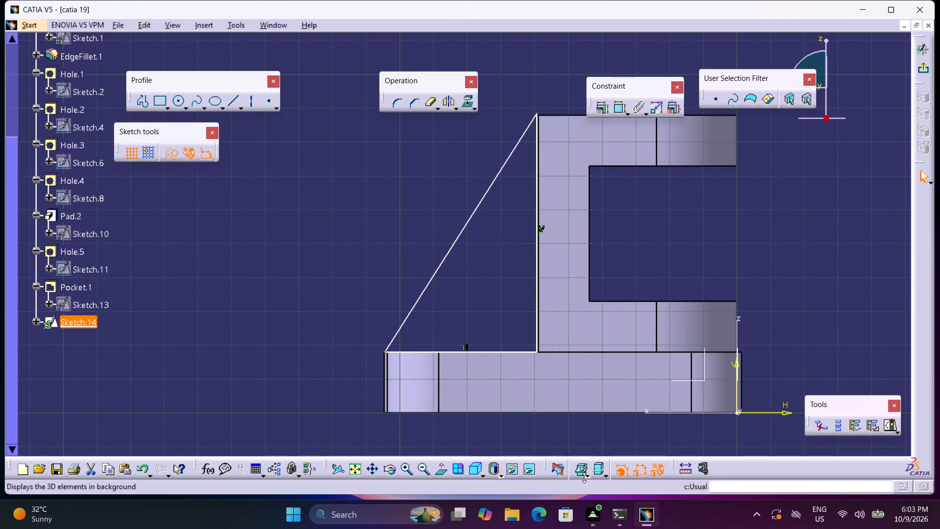
{"action": "left_click", "coordinate": [537, 114]}
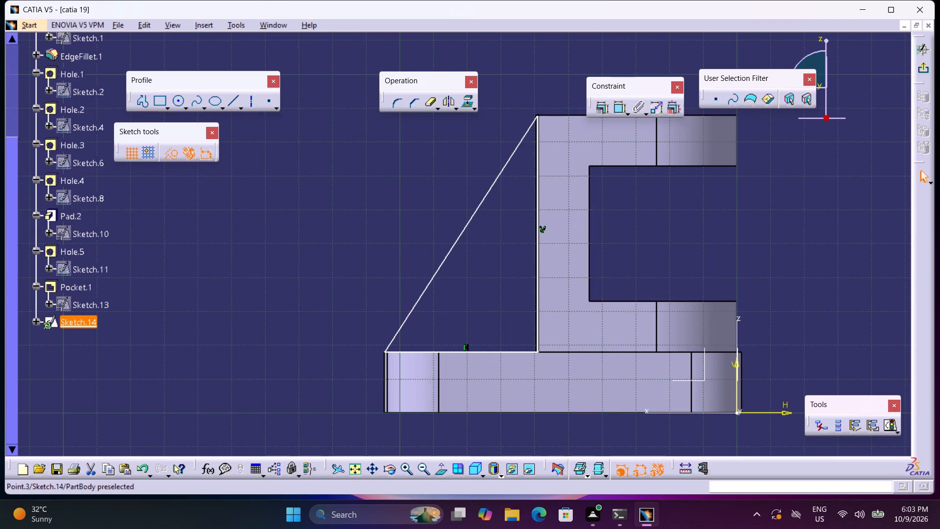
{"action": "left_click", "coordinate": [926, 65]}
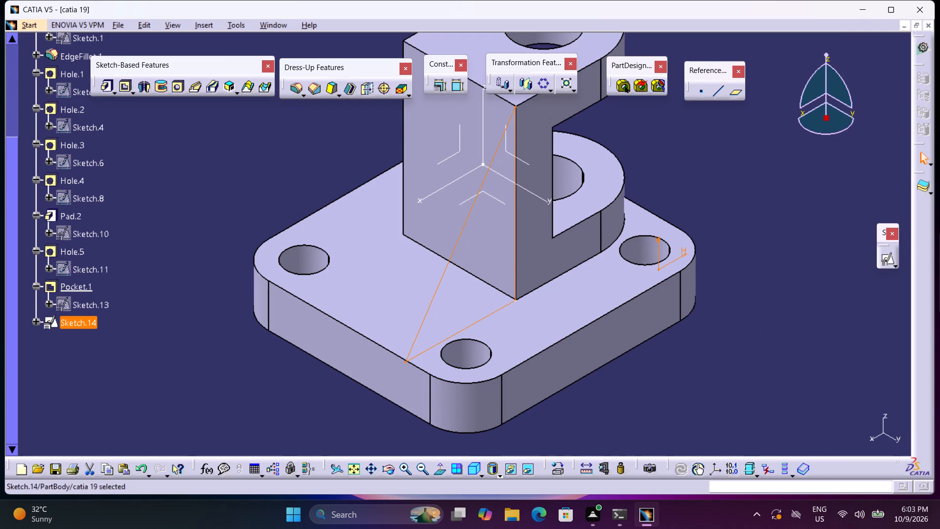
Pad the adjusted triangular sketch 48 mm in the reversed direction, across the arch pad's flat back face.
{"action": "left_click", "coordinate": [108, 83]}
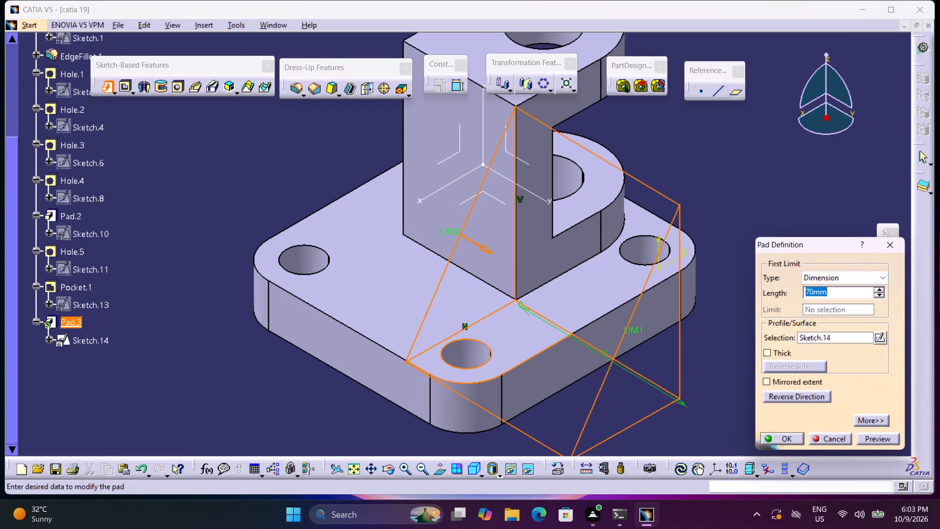
{"action": "left_click", "coordinate": [784, 391]}
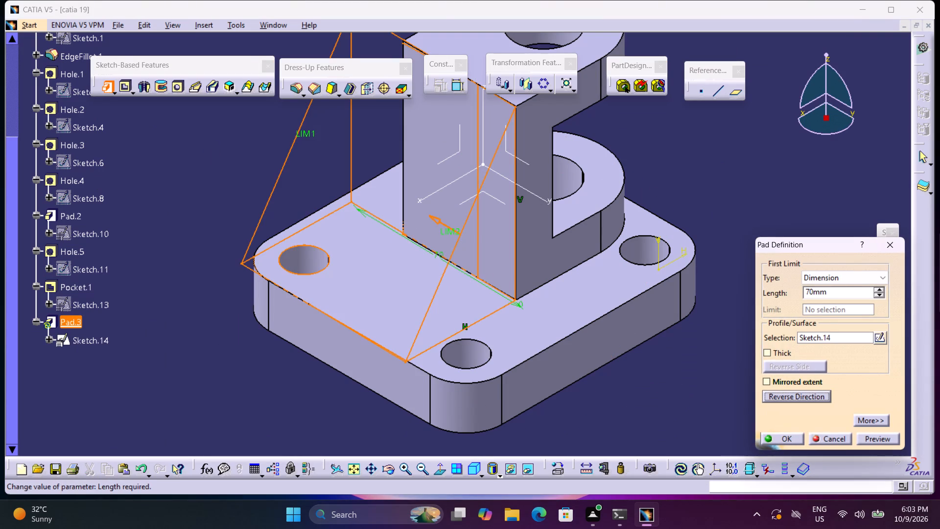
{"action": "left_click_drag", "start_coordinate": [837, 295], "coordinate": [753, 284]}
{"action": "type", "text": "48"}
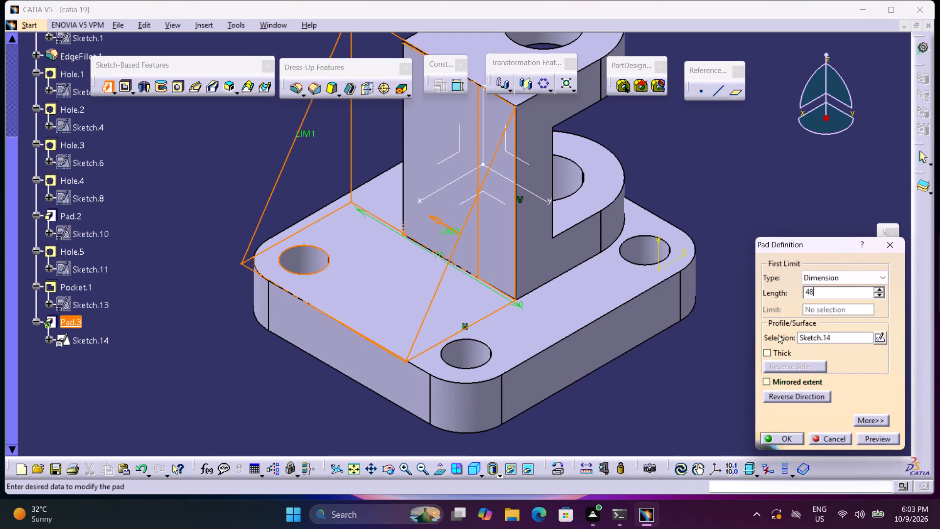
{"action": "left_click", "coordinate": [863, 439]}
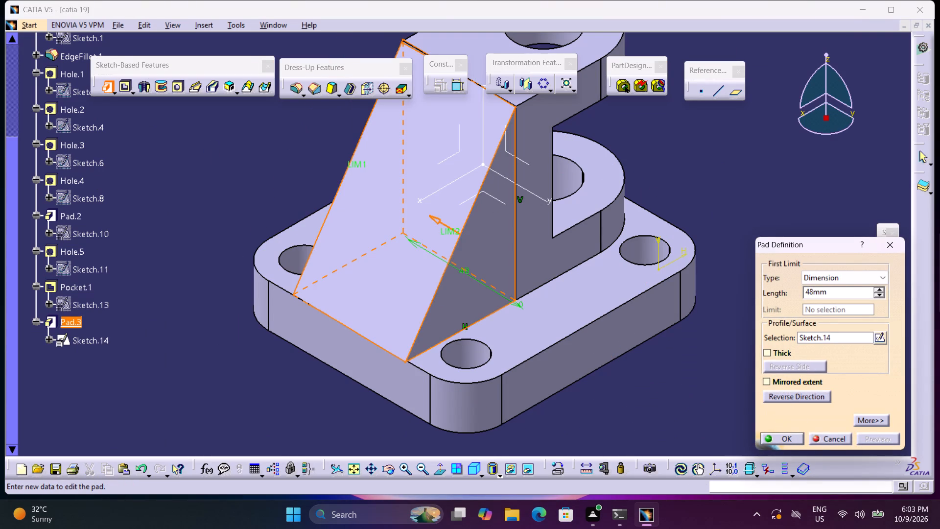
{"action": "middle_click_drag", "start_coordinate": [713, 392], "coordinate": [660, 381]}
{"action": "right_click_drag", "start_coordinate": [684, 390], "coordinate": [659, 381]}
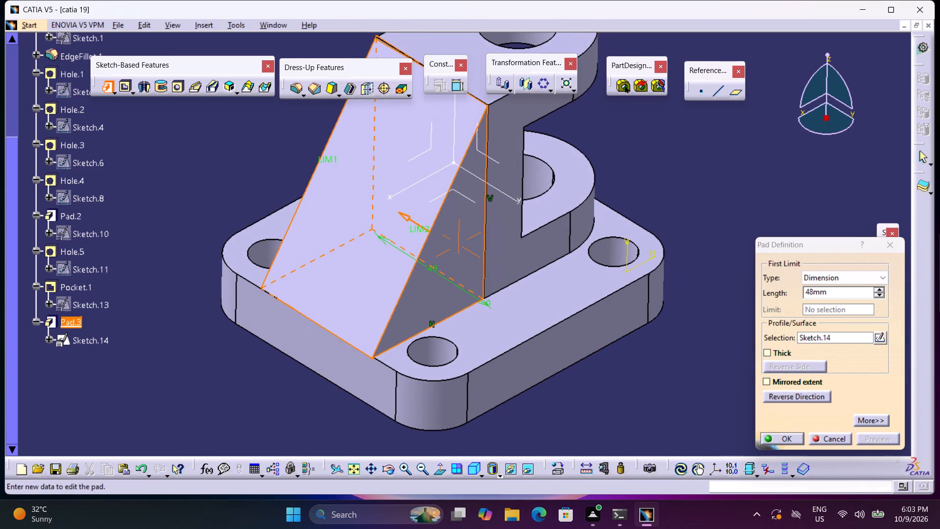
{"action": "left_click", "coordinate": [780, 445]}
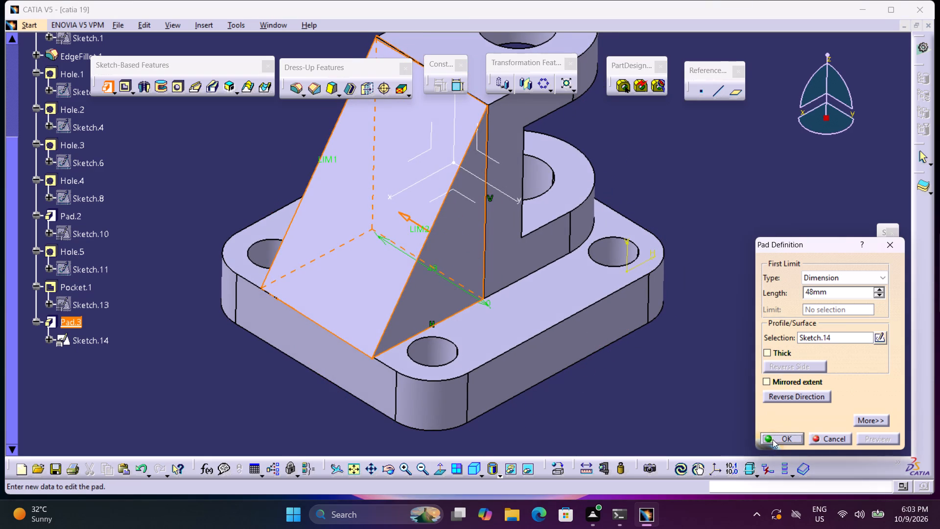
{"action": "left_click", "coordinate": [773, 439]}
{"action": "scroll", "coordinate": [658, 353], "scroll_direction": "down", "scroll_amount": 1}
{"action": "middle_click_drag", "start_coordinate": [658, 353], "coordinate": [627, 345]}
{"action": "right_click_drag", "start_coordinate": [646, 356], "coordinate": [615, 349]}
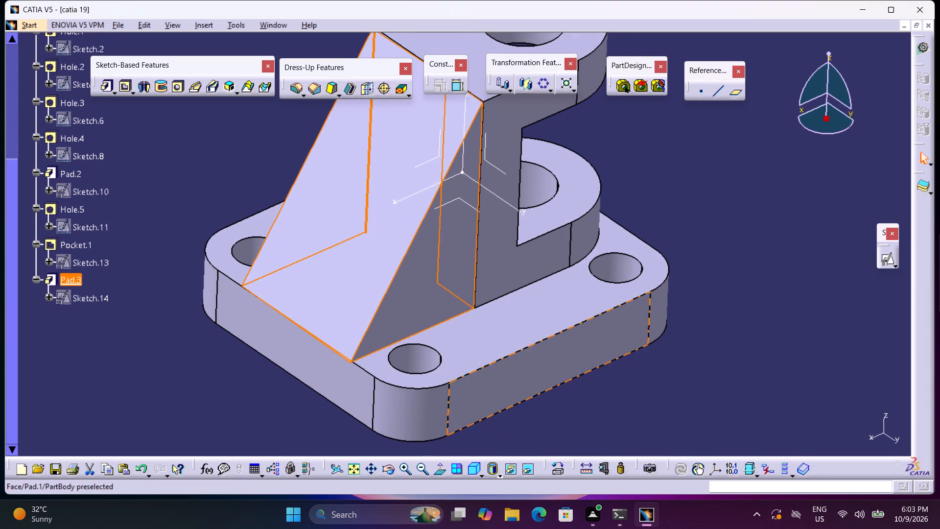
{"action": "scroll", "coordinate": [666, 398], "scroll_direction": "up", "scroll_amount": 1}
{"action": "left_click", "coordinate": [666, 399]}
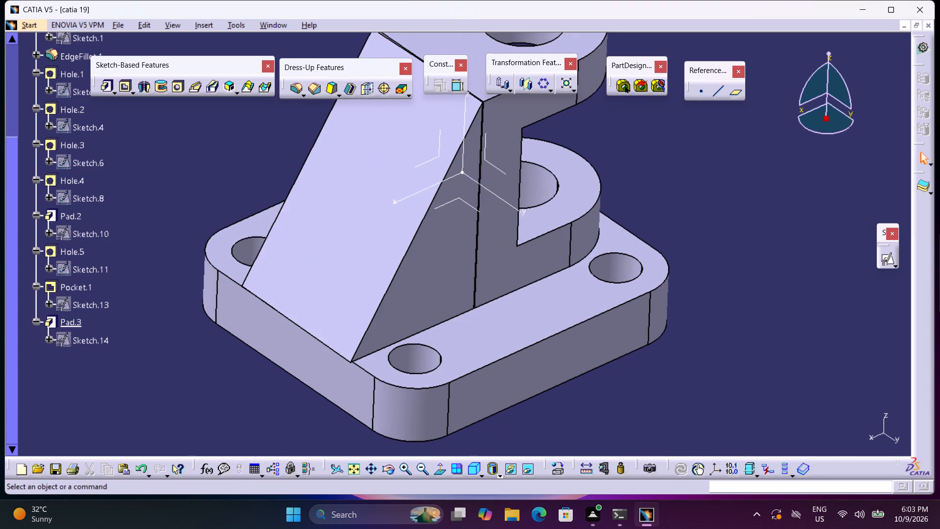
Examine how the triangular rib meets the arch pad's back face and the base plate's edge.
{"action": "middle_click_drag", "start_coordinate": [659, 392], "coordinate": [661, 348]}
{"action": "right_click_drag", "start_coordinate": [658, 392], "coordinate": [660, 348]}
{"action": "middle_click", "coordinate": [651, 385]}
{"action": "right_click_drag", "start_coordinate": [651, 385], "coordinate": [634, 362]}
{"action": "middle_click_drag", "start_coordinate": [646, 379], "coordinate": [634, 362]}
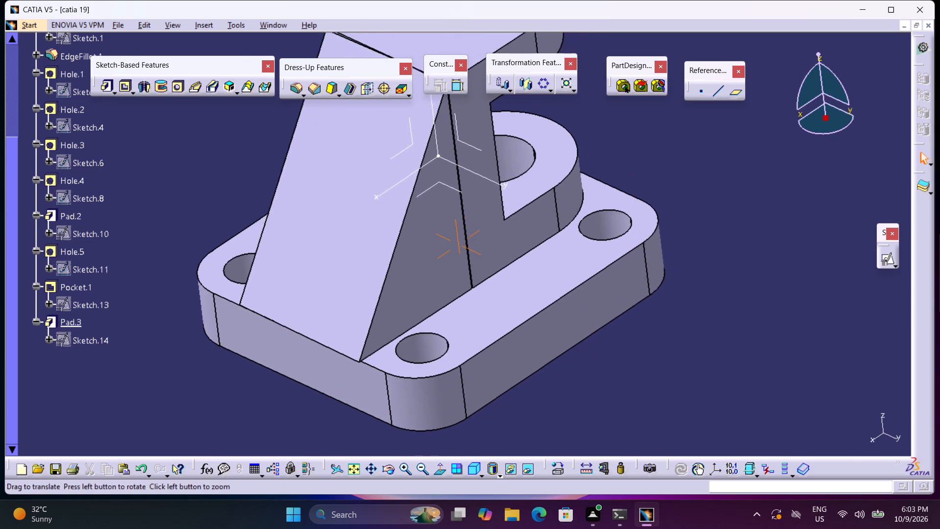
{"action": "right_click_drag", "start_coordinate": [634, 362], "coordinate": [624, 350]}
{"action": "middle_click_drag", "start_coordinate": [634, 362], "coordinate": [624, 350]}
{"action": "middle_click", "coordinate": [624, 350]}
{"action": "middle_click", "coordinate": [626, 351]}
{"action": "middle_click_drag", "start_coordinate": [212, 199], "coordinate": [636, 334]}
{"action": "right_click_drag", "start_coordinate": [644, 338], "coordinate": [636, 334]}
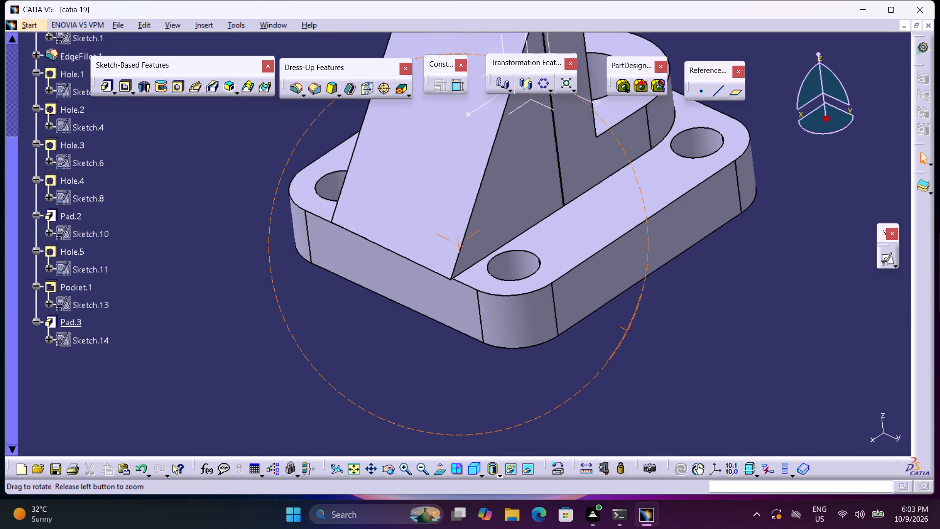
{"action": "right_click_drag", "start_coordinate": [636, 334], "coordinate": [559, 319]}
{"action": "middle_click_drag", "start_coordinate": [636, 334], "coordinate": [557, 313]}
{"action": "right_click", "coordinate": [552, 313]}
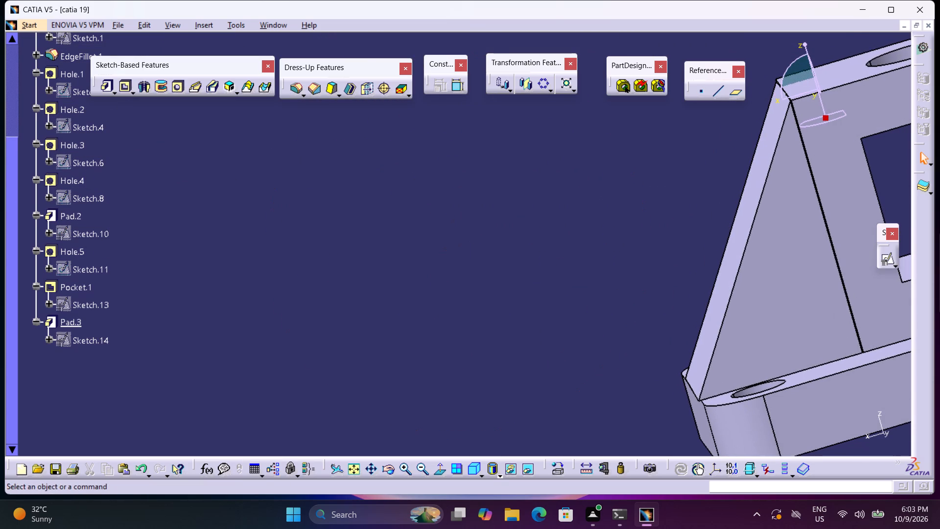
{"action": "middle_click_drag", "start_coordinate": [792, 344], "coordinate": [690, 341]}
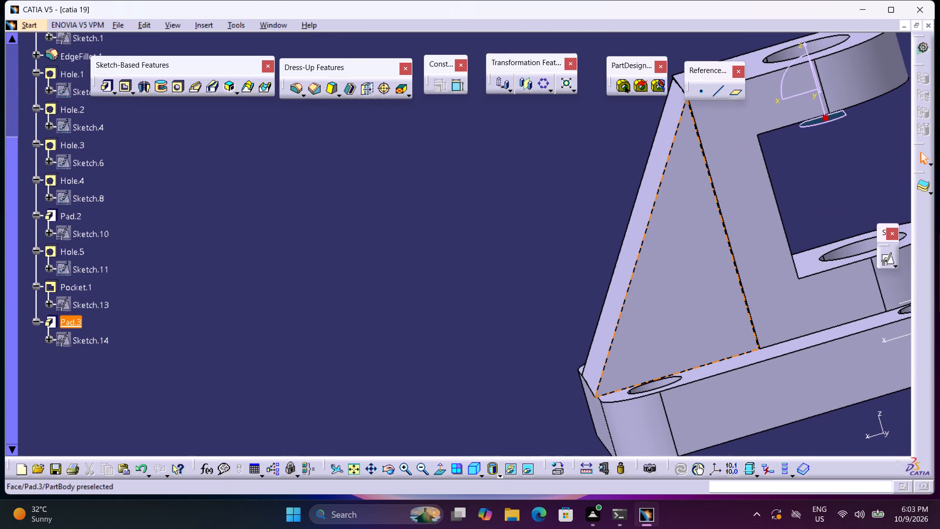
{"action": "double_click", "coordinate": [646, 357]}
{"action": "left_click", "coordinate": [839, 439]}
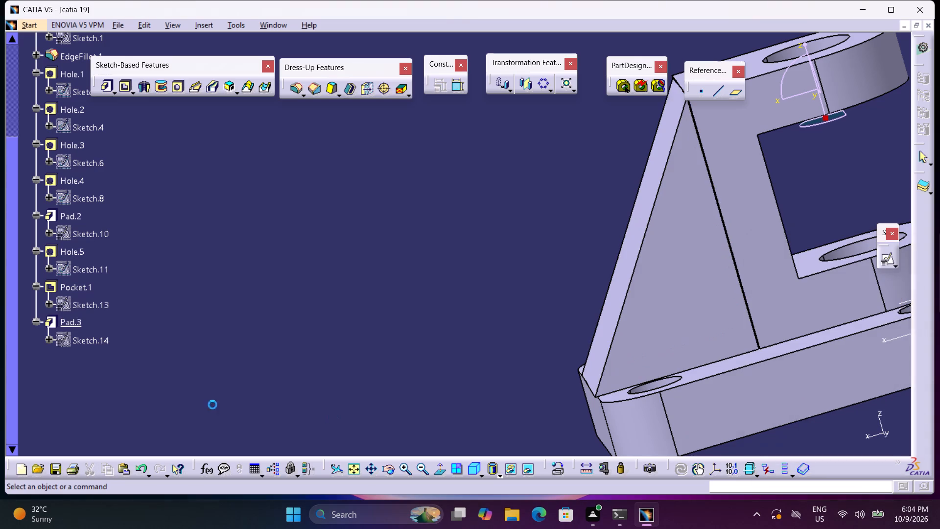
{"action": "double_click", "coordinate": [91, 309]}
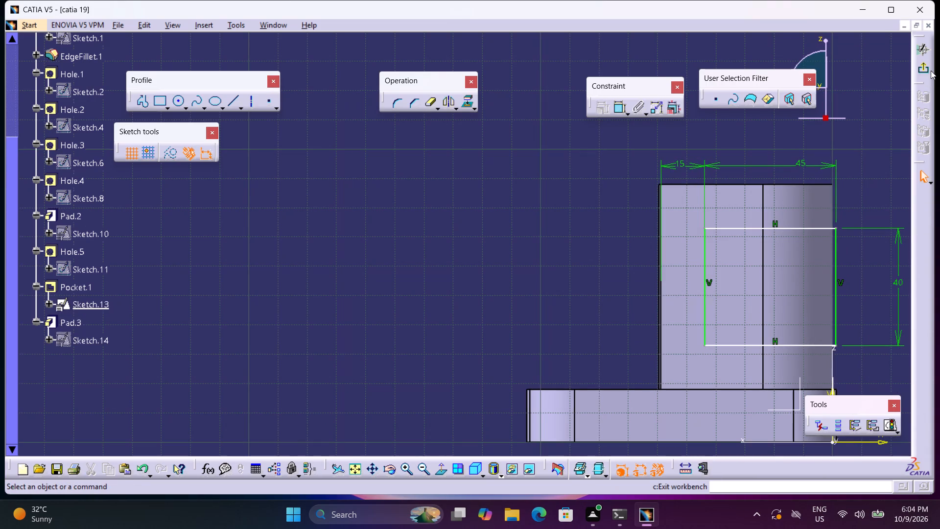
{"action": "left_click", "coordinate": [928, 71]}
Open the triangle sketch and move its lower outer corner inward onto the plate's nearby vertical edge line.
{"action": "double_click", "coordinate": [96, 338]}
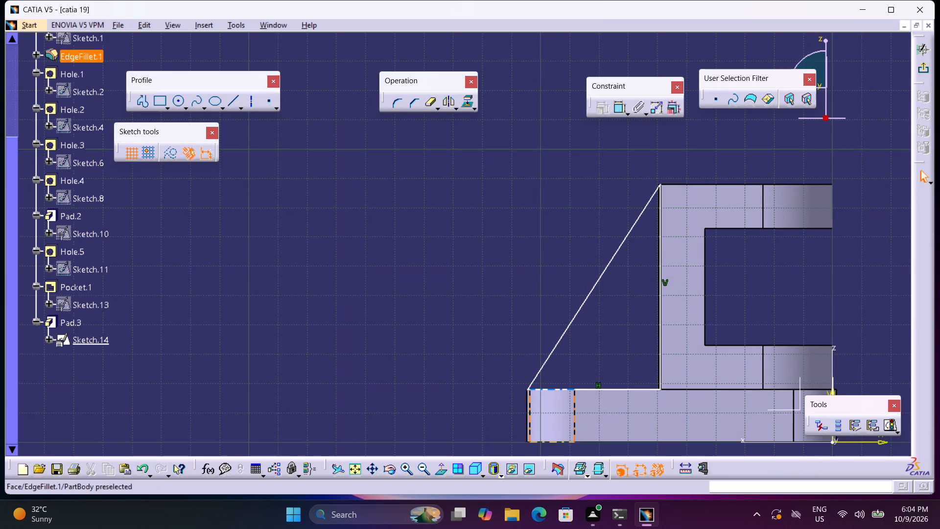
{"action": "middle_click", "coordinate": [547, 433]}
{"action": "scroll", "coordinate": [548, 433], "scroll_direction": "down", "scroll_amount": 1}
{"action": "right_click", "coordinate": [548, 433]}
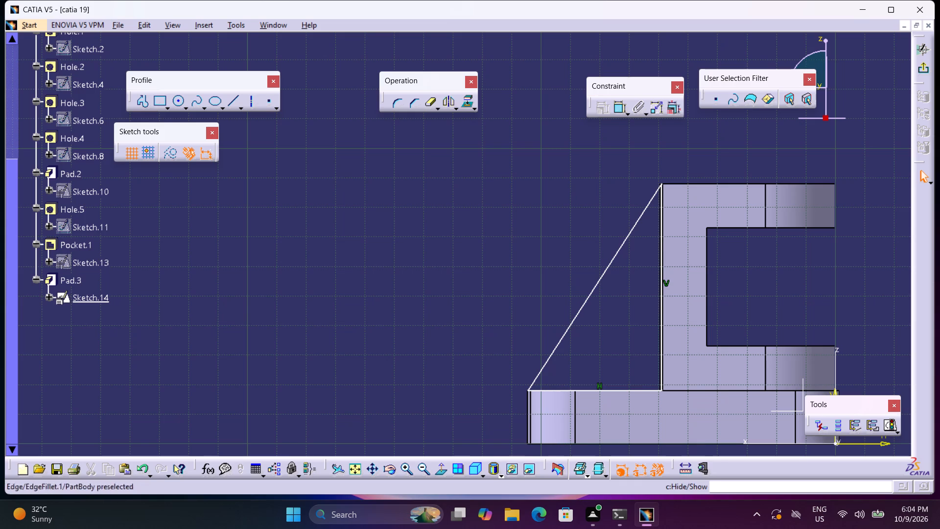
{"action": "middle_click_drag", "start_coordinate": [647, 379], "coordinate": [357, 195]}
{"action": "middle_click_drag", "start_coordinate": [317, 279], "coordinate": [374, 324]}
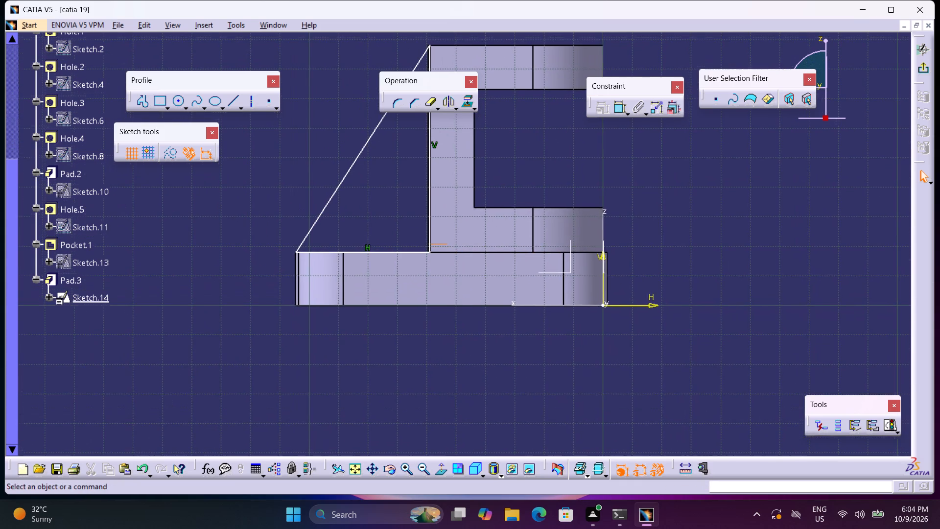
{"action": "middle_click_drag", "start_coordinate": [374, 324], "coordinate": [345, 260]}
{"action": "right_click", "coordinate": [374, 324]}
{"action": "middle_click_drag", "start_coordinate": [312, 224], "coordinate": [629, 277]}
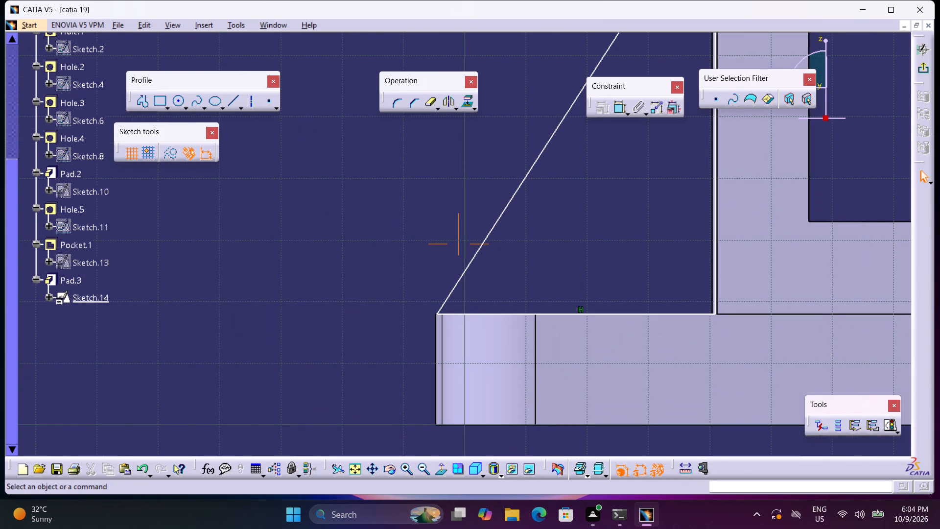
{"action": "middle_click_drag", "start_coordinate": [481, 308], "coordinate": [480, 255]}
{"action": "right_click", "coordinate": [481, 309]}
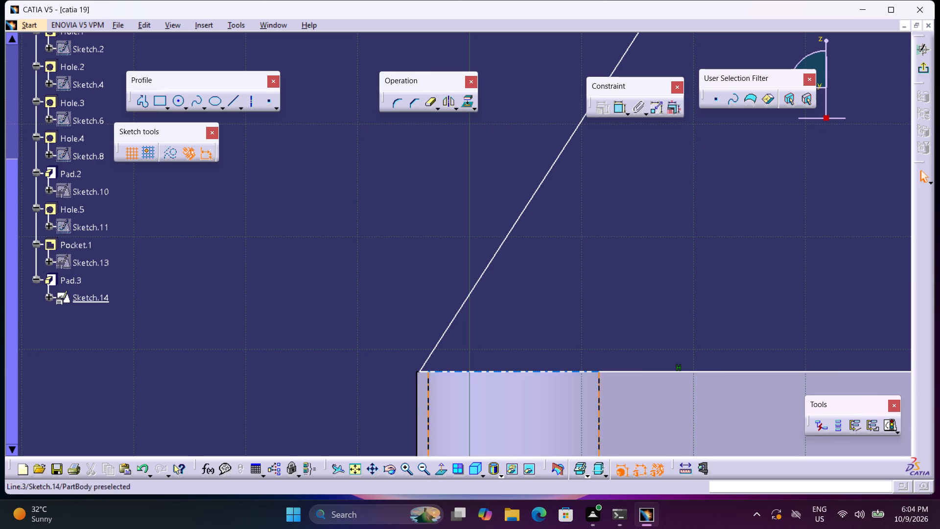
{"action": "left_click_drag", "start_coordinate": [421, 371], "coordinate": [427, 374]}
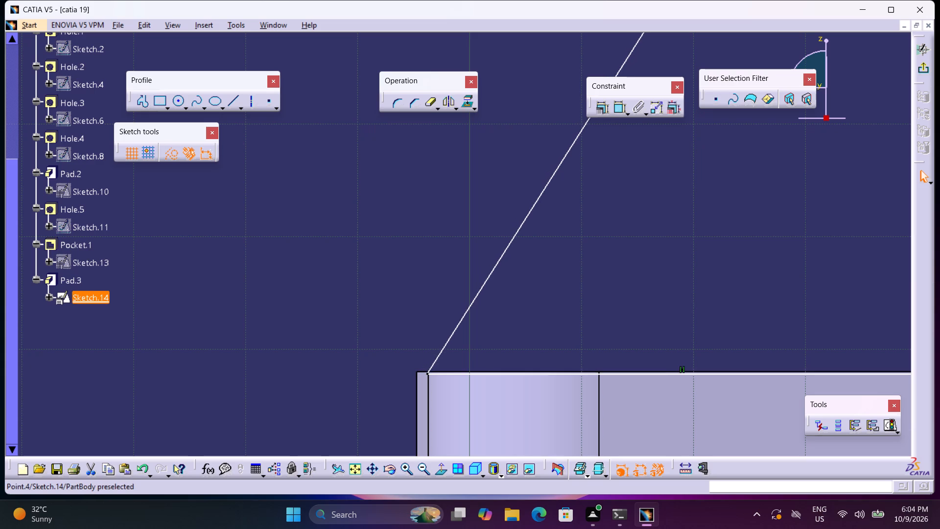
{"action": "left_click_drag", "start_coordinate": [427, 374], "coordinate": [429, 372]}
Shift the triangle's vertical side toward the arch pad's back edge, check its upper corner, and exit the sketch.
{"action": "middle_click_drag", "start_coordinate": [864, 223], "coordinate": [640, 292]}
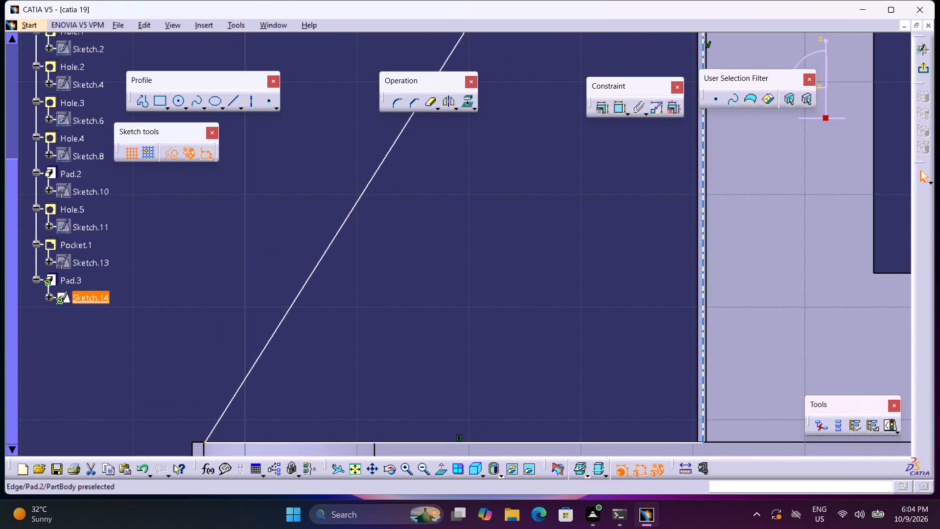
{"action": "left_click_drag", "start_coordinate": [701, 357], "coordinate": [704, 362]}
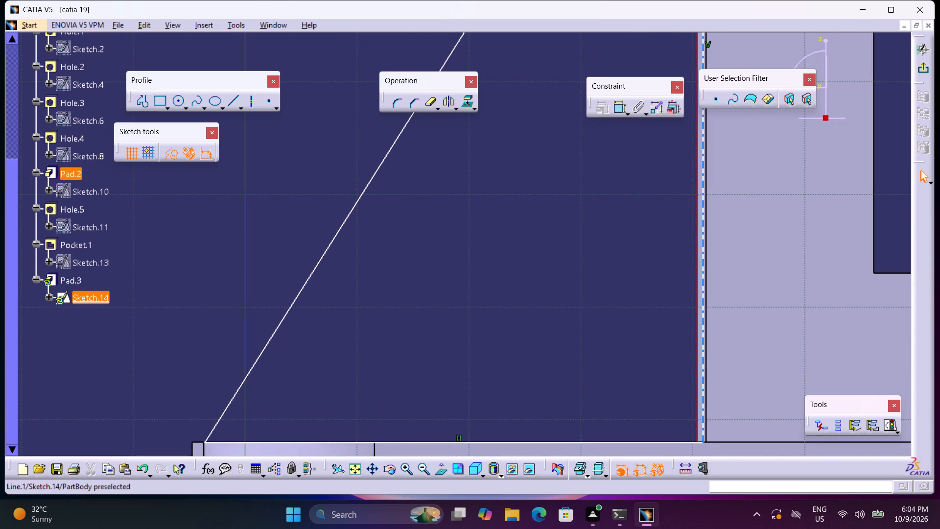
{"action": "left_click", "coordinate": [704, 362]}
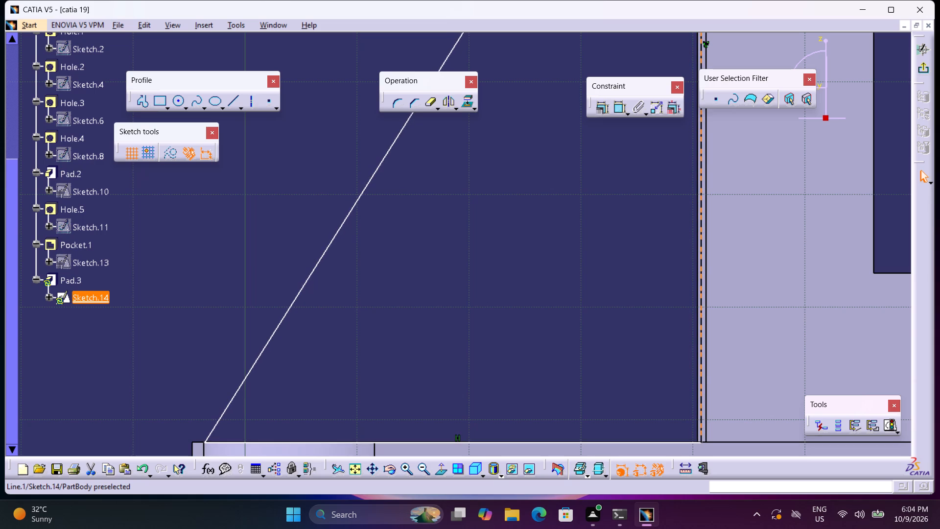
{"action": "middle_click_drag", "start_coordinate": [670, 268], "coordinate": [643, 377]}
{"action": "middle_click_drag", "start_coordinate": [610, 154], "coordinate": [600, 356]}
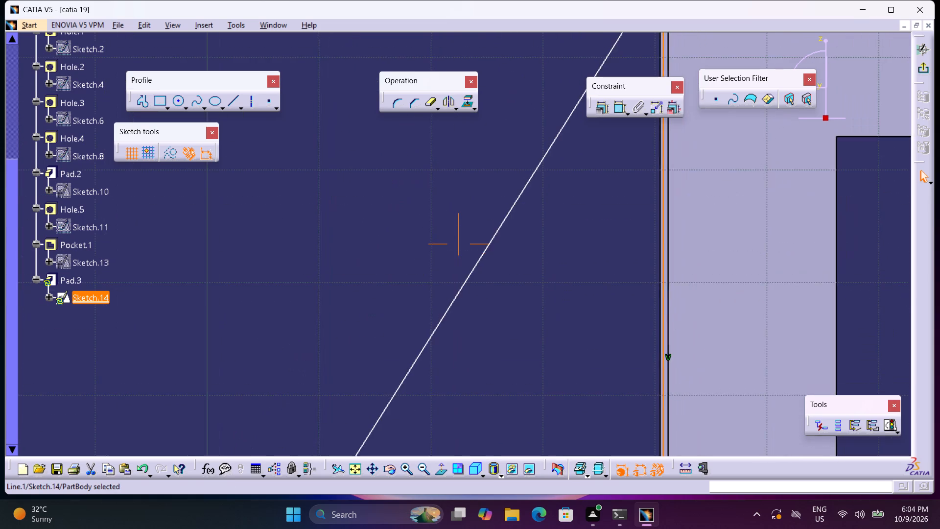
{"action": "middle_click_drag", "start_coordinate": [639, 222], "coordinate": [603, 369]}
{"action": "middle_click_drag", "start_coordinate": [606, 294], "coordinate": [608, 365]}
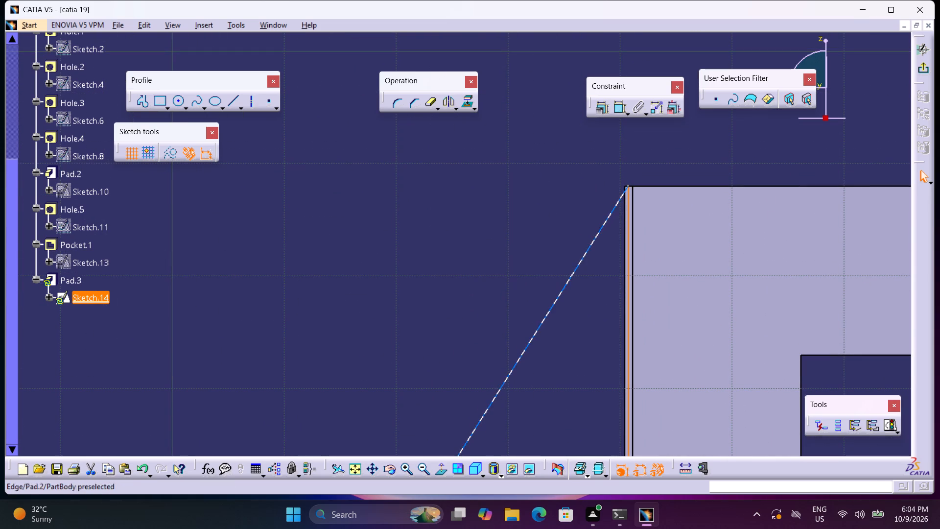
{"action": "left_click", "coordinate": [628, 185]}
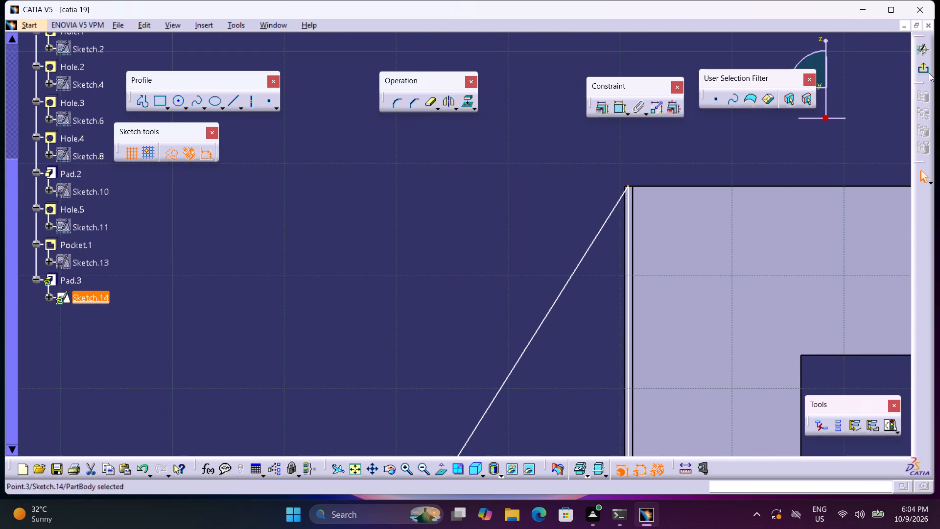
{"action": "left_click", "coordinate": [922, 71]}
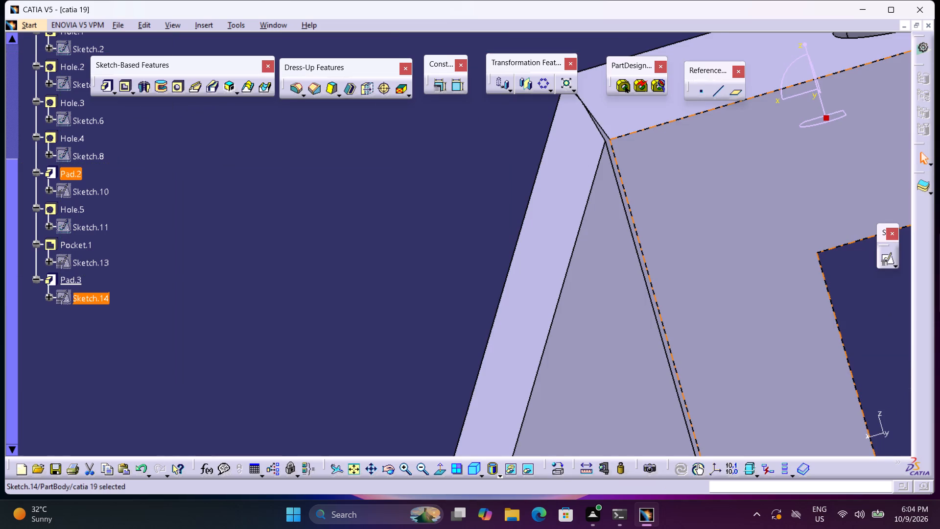
Undo the latest triangle sketch adjustments and the 48 mm triangular rib pad.
{"action": "middle_click_drag", "start_coordinate": [666, 247], "coordinate": [669, 289]}
{"action": "right_click", "coordinate": [666, 250]}
{"action": "middle_click_drag", "start_coordinate": [671, 300], "coordinate": [633, 169]}
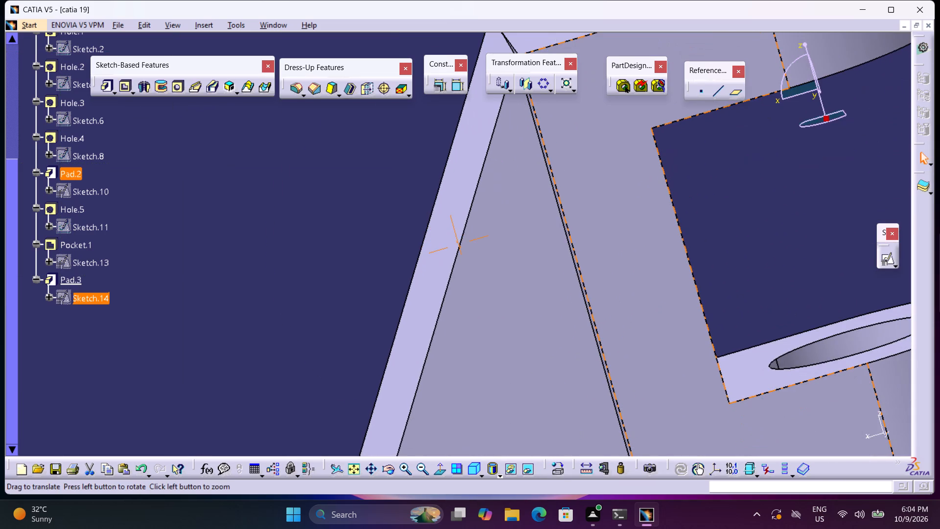
{"action": "middle_click_drag", "start_coordinate": [633, 169], "coordinate": [633, 171]}
{"action": "middle_click_drag", "start_coordinate": [694, 298], "coordinate": [649, 121]}
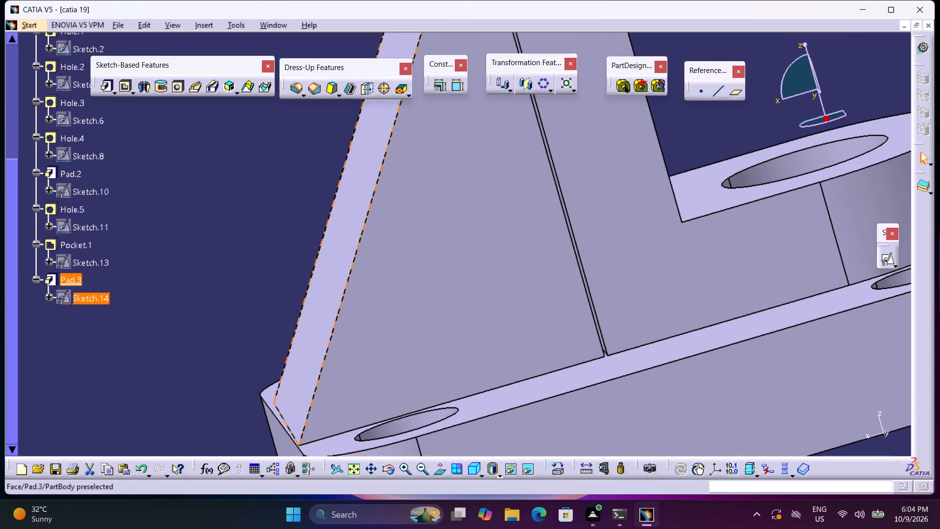
{"action": "double_click", "coordinate": [87, 302]}
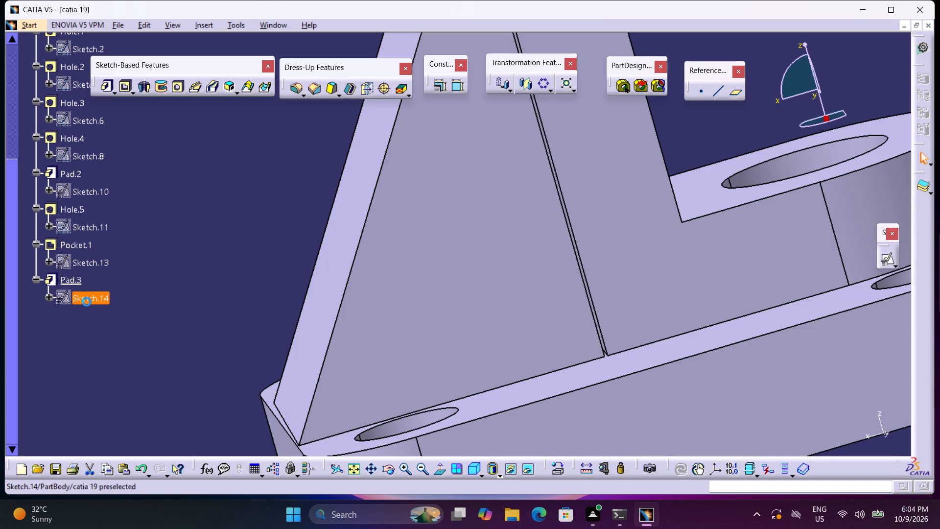
{"action": "middle_click_drag", "start_coordinate": [428, 305], "coordinate": [442, 360]}
{"action": "right_click", "coordinate": [428, 306]}
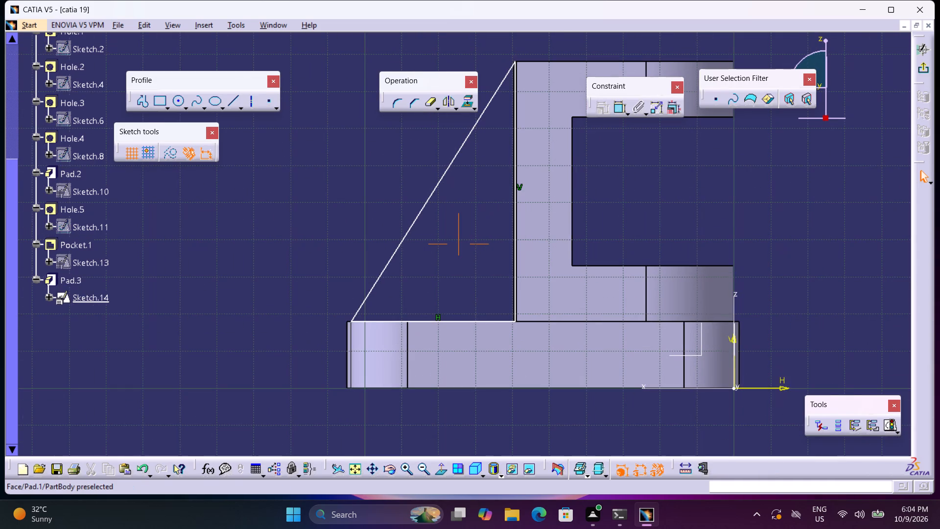
{"action": "key", "text": "ctrl+z"}
{"action": "key", "text": "ctrl+z"}
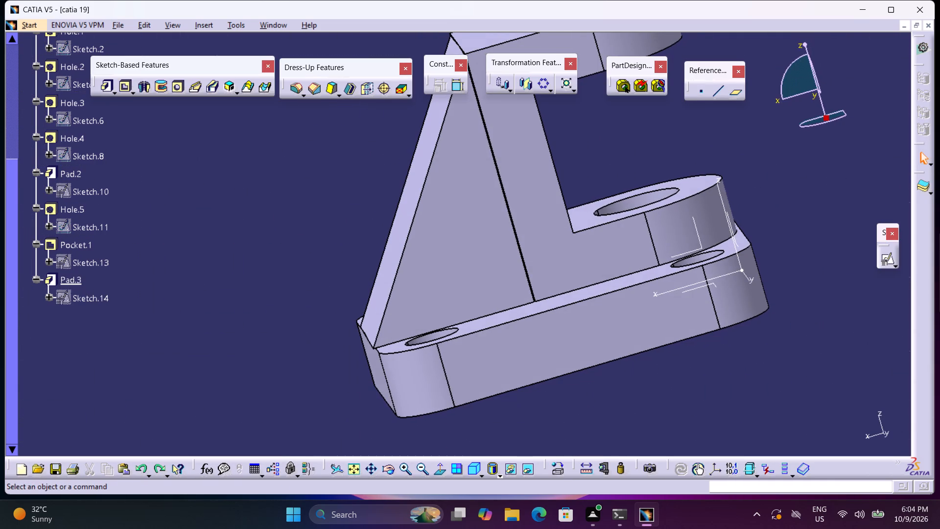
{"action": "key", "text": "ctrl+z"}
{"action": "key", "text": "ctrl+z"}
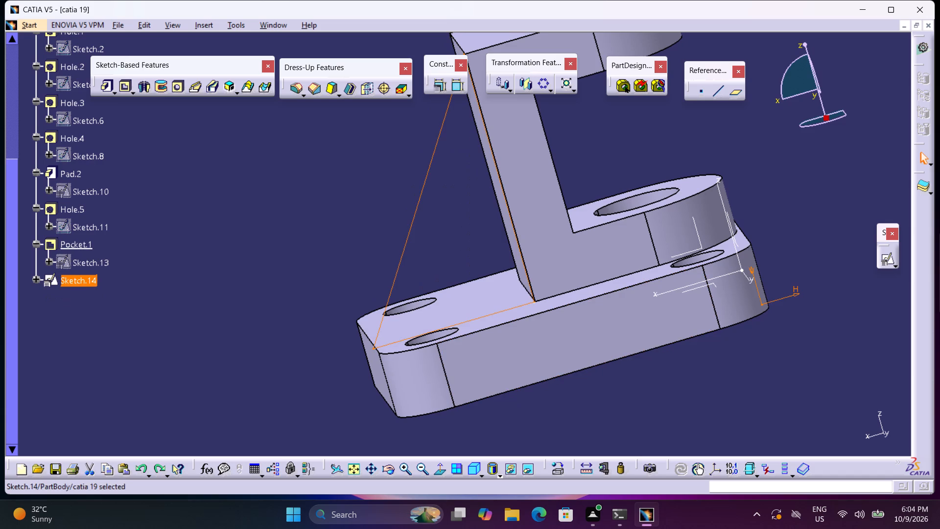
Edit the triangle sketch and delete its sloped, horizontal and vertical lines.
{"action": "double_click", "coordinate": [493, 312]}
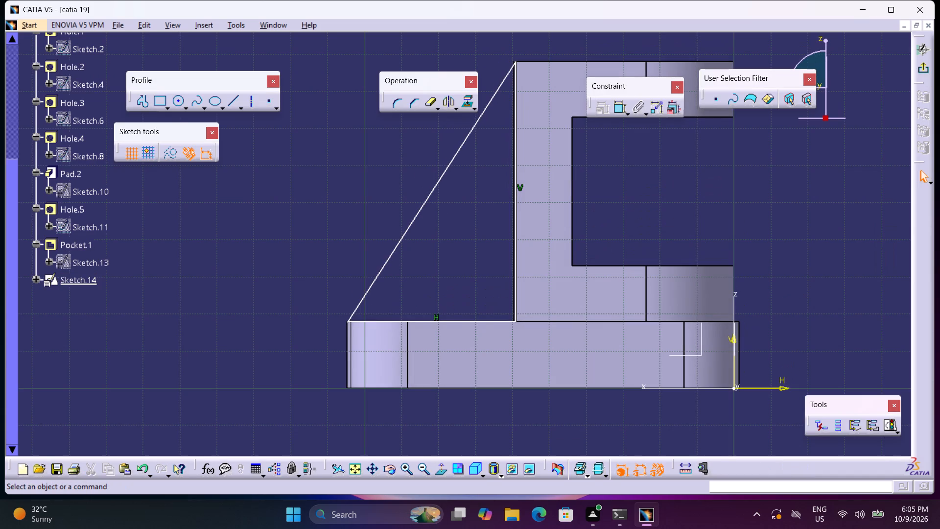
{"action": "left_click", "coordinate": [413, 216]}
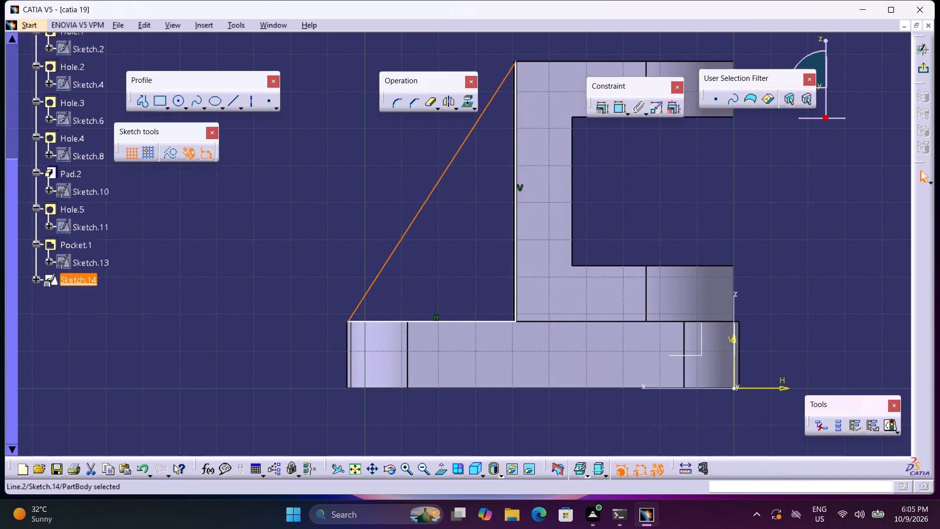
{"action": "key", "text": "Delete"}
{"action": "left_click", "coordinate": [501, 321]}
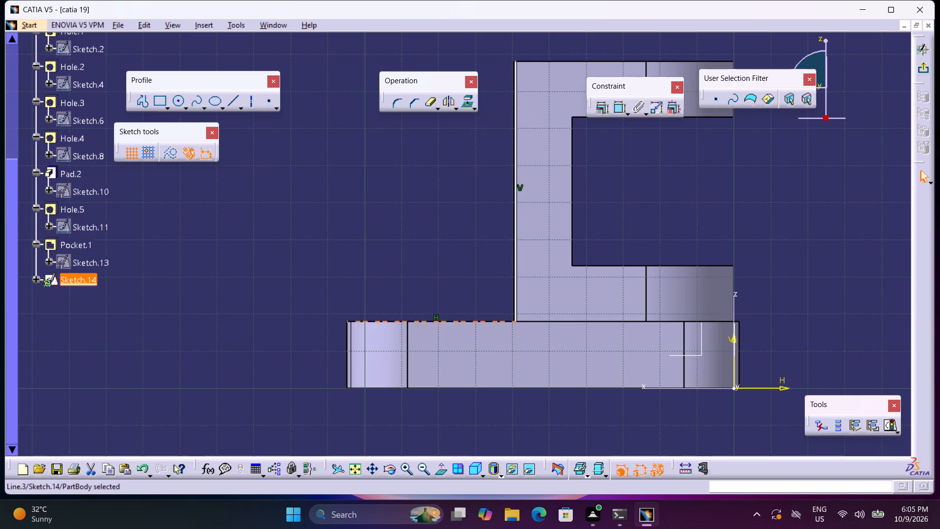
{"action": "key", "text": "Delete"}
{"action": "left_click", "coordinate": [517, 308]}
{"action": "key", "text": "Delete"}
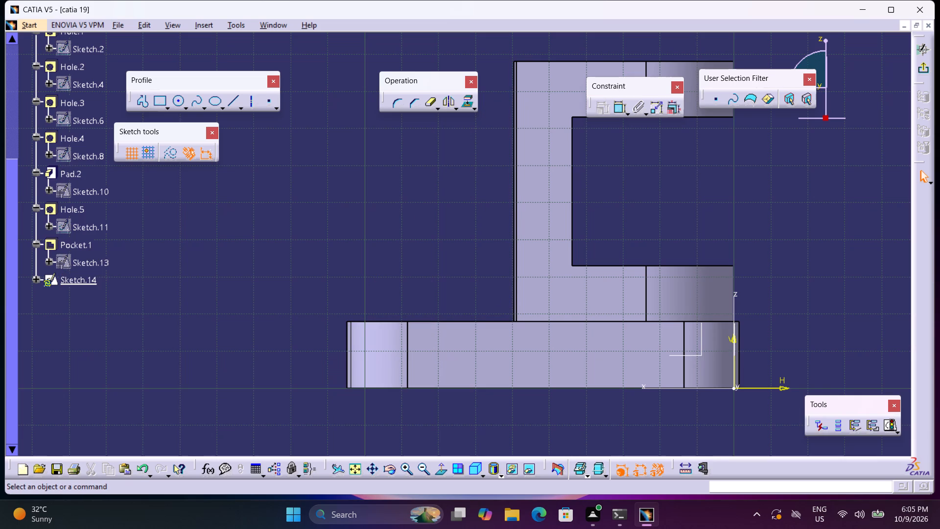
Project the arch pad's flat C-shaped side face into the emptied sketch.
{"action": "left_click", "coordinate": [467, 103]}
{"action": "left_click", "coordinate": [528, 149]}
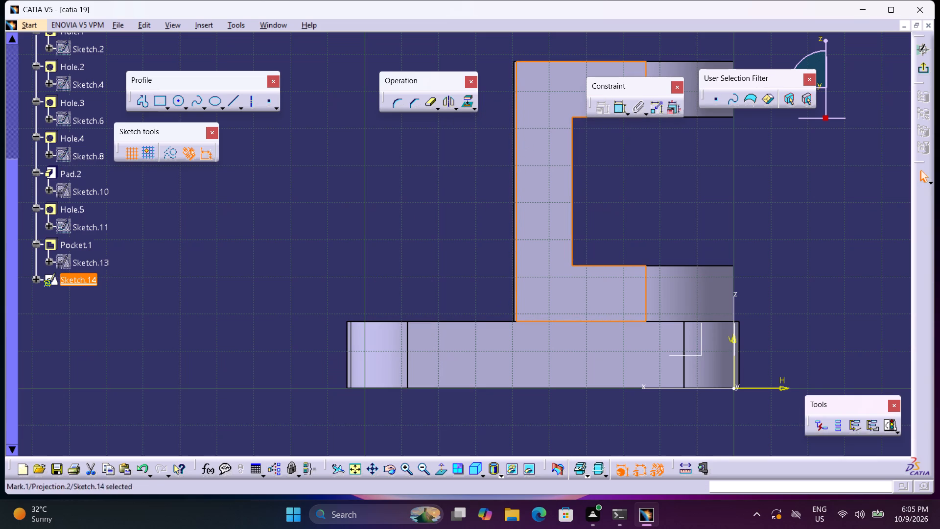
Draw a vertical profile line about 70 mm long along the projected outline's back edge, from its upper to its lower corner.
{"action": "left_click", "coordinate": [148, 105]}
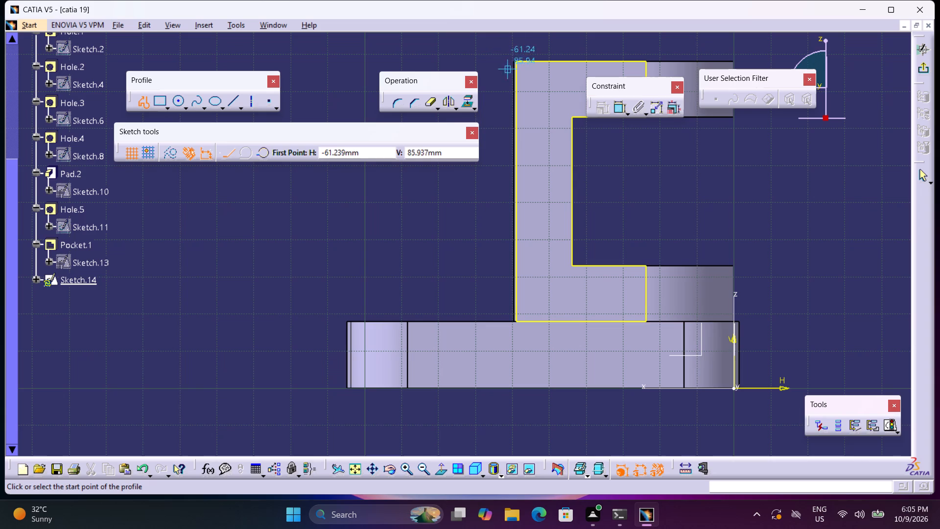
{"action": "left_click", "coordinate": [515, 63]}
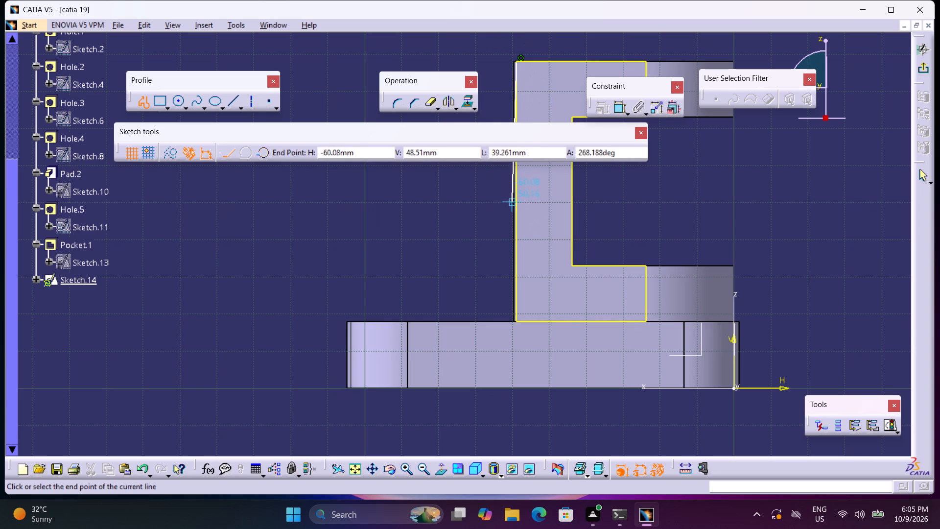
{"action": "left_click", "coordinate": [518, 321]}
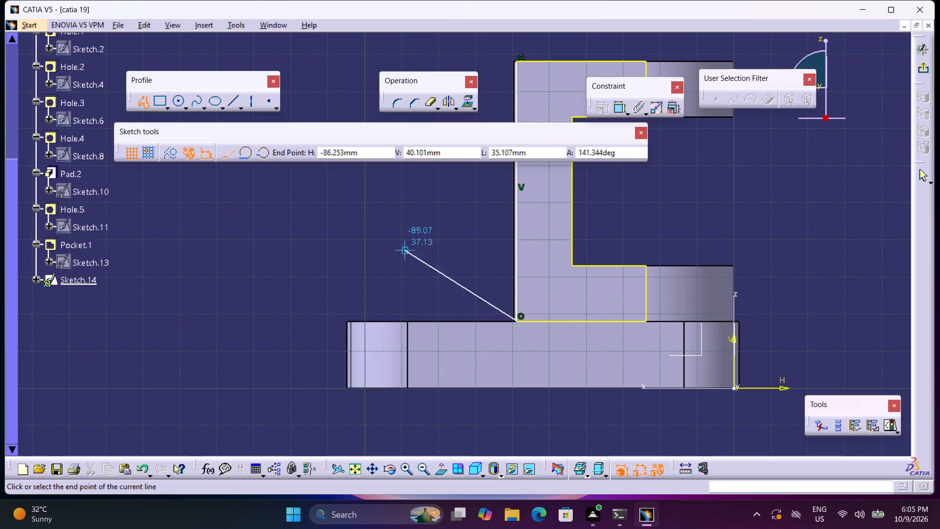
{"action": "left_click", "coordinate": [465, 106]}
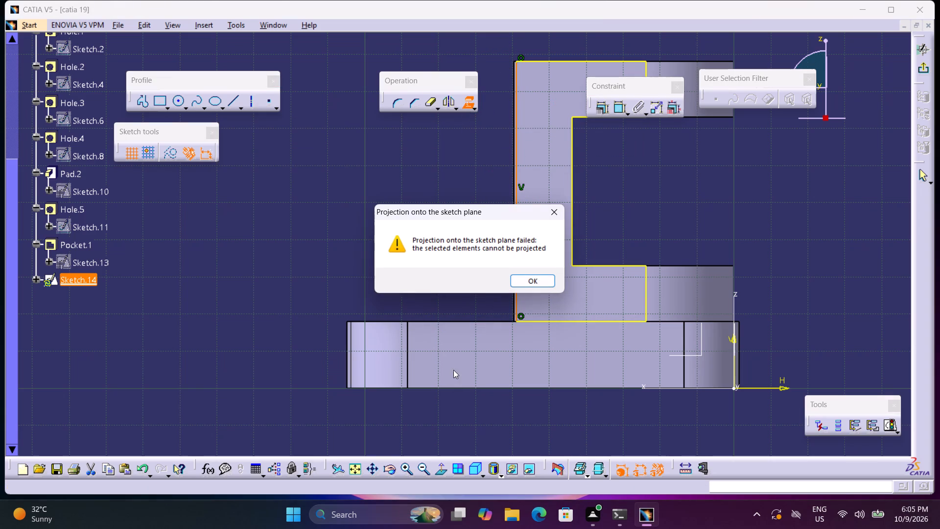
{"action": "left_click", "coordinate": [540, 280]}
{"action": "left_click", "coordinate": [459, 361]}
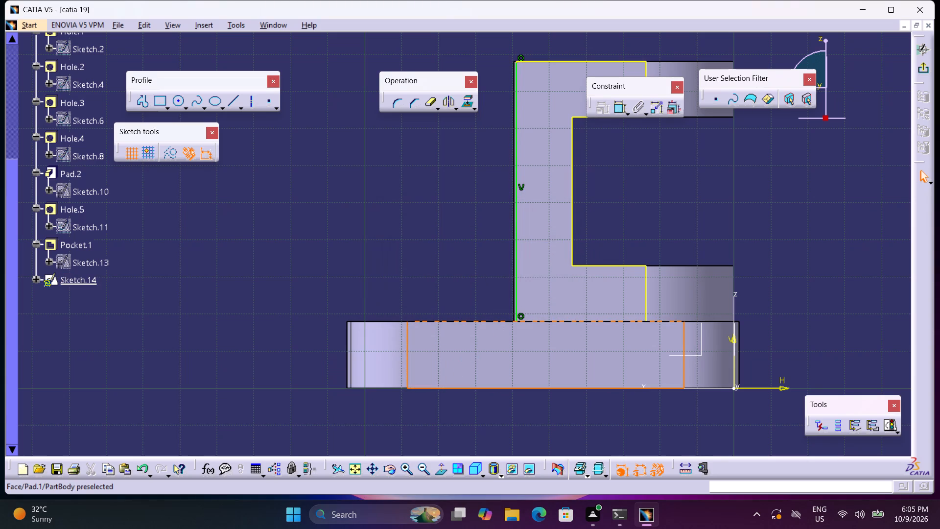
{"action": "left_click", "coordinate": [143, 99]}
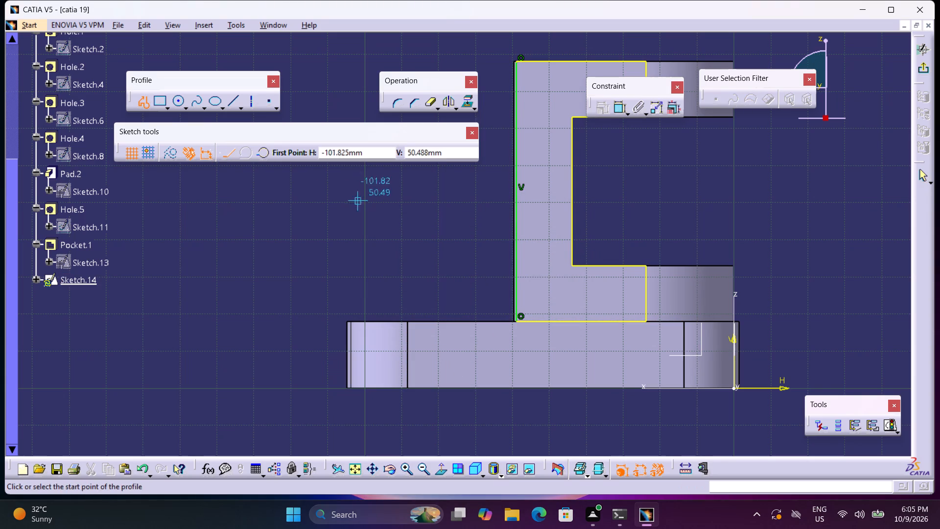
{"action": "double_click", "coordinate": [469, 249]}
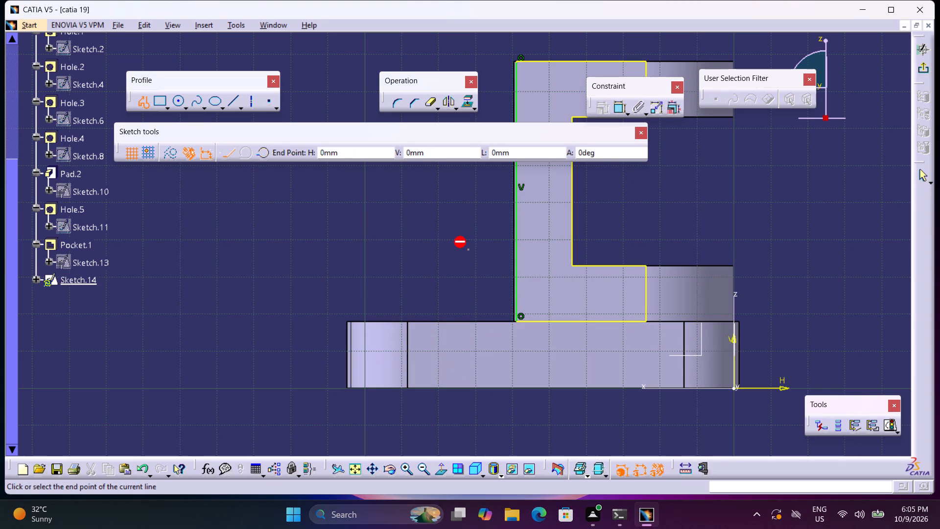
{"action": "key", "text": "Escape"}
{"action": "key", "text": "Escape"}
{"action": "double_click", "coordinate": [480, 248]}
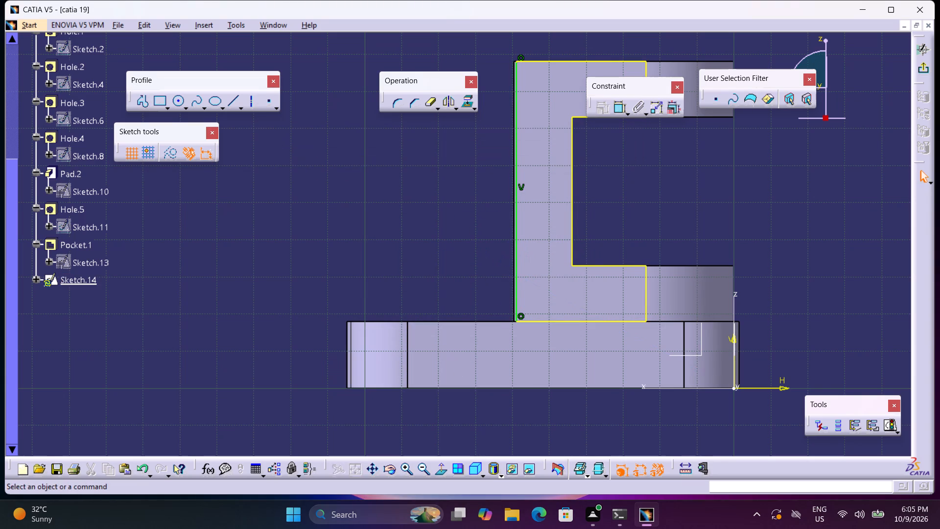
Delete the projected C-shaped outline from the rib sketch, keeping the vertical line.
{"action": "left_click", "coordinate": [601, 265]}
{"action": "key", "text": "Delete"}
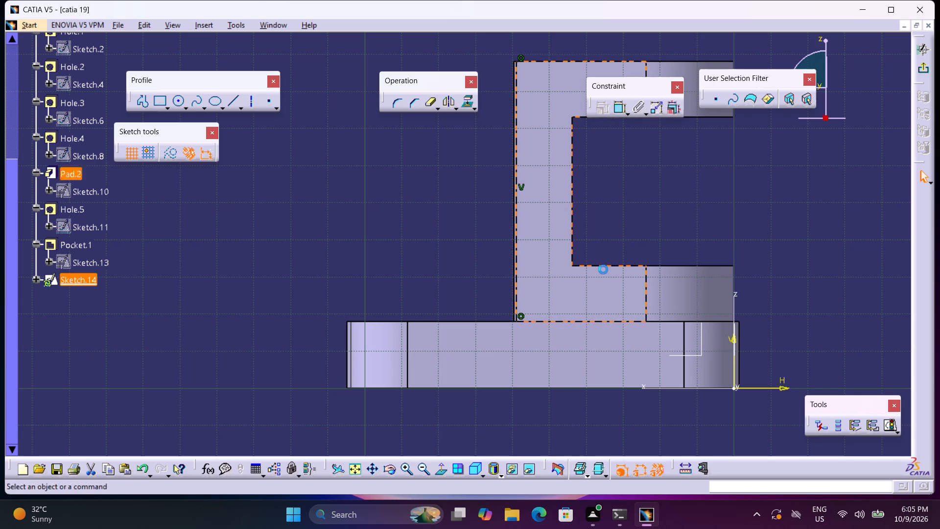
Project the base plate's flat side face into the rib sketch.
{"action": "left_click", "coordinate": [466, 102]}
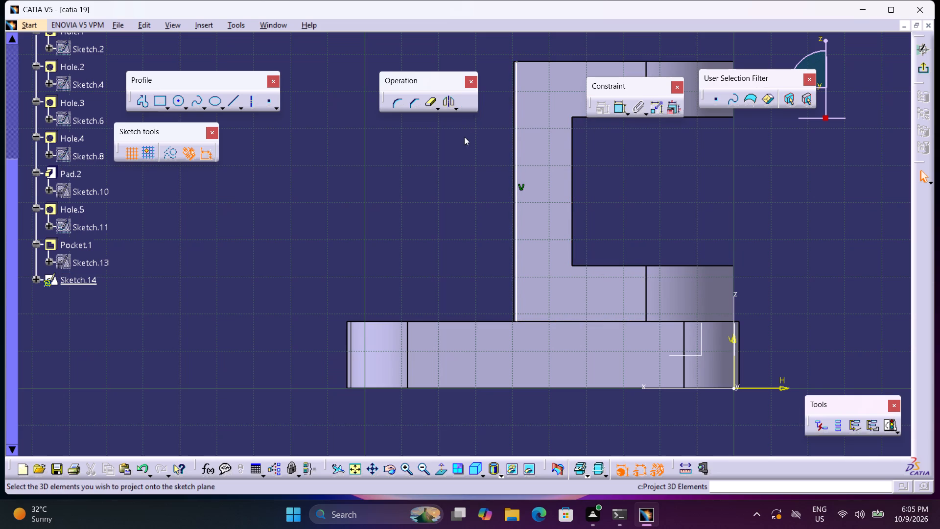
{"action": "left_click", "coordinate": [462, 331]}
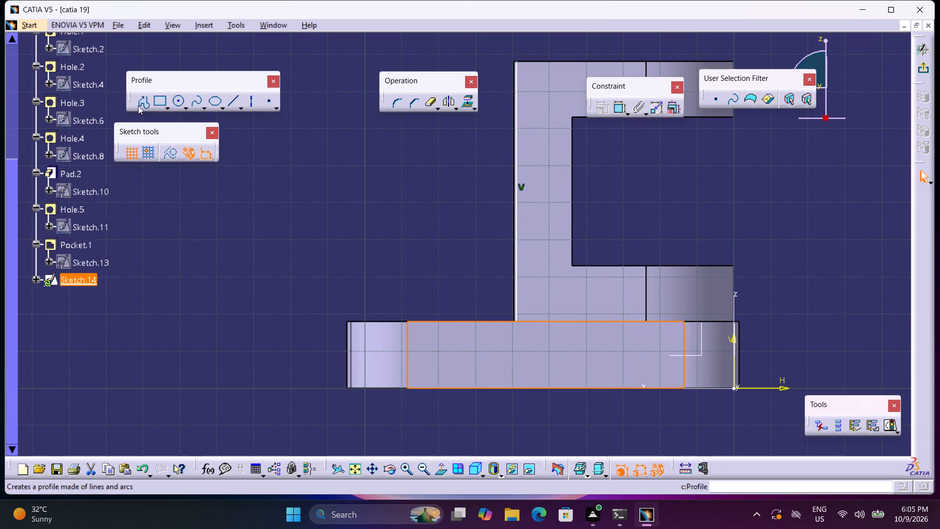
Complete the triangle with a horizontal line about 45 mm along the plate top and a sloped line about 83 mm to the vertical line's upper end.
{"action": "left_click", "coordinate": [140, 104]}
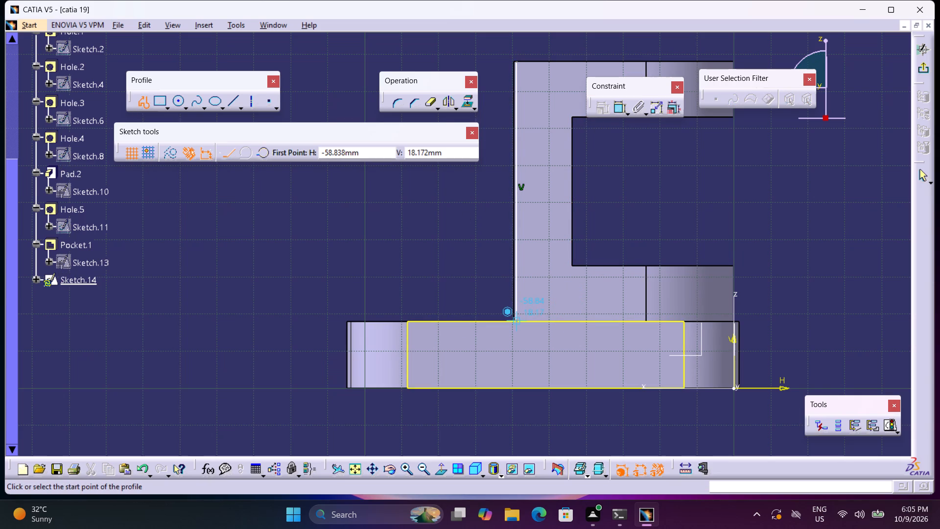
{"action": "left_click", "coordinate": [517, 319]}
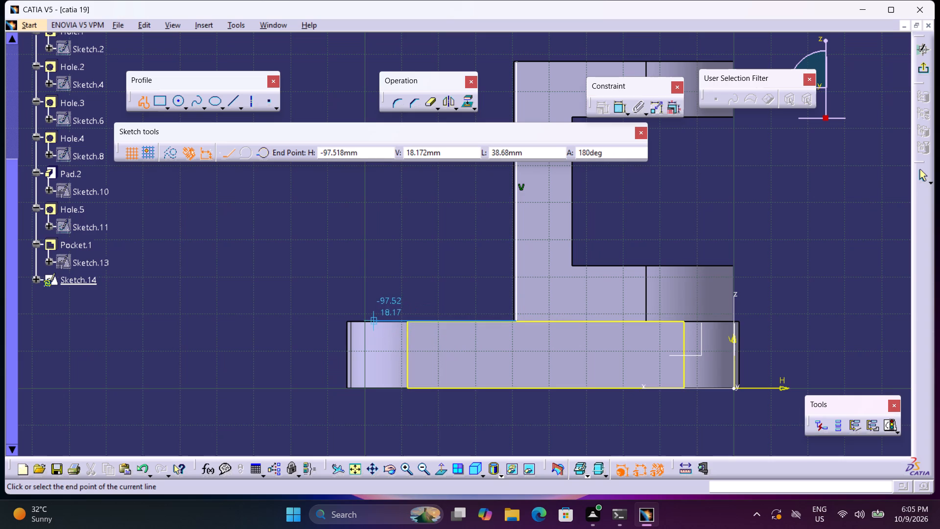
{"action": "left_click", "coordinate": [350, 321]}
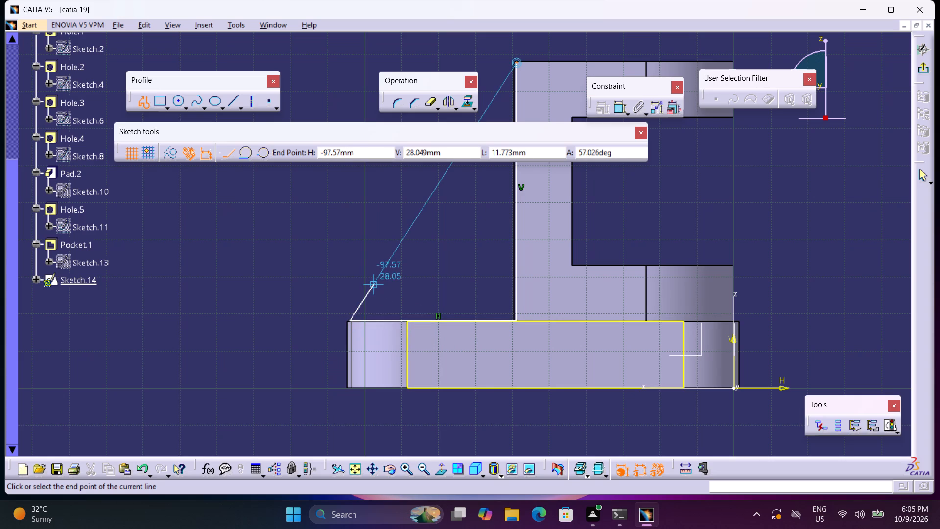
{"action": "middle_click_drag", "start_coordinate": [446, 192], "coordinate": [395, 394]}
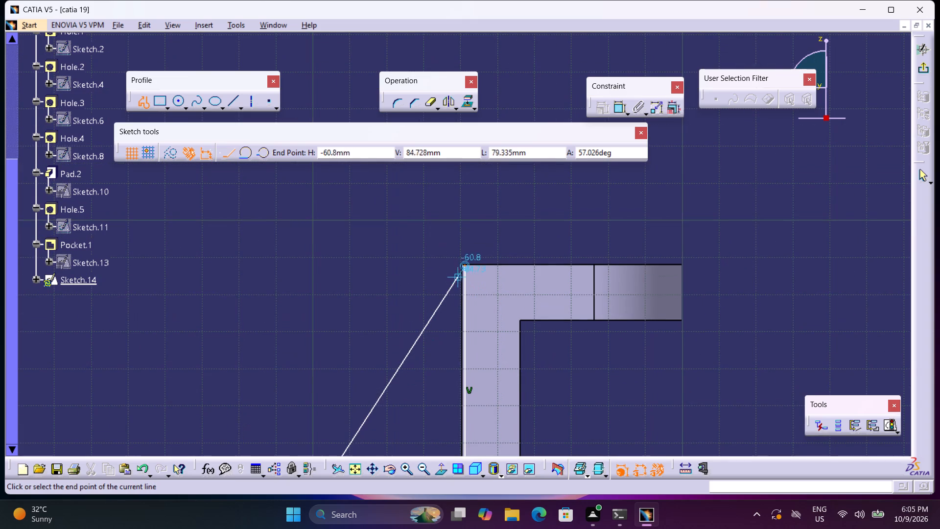
{"action": "left_click", "coordinate": [465, 265]}
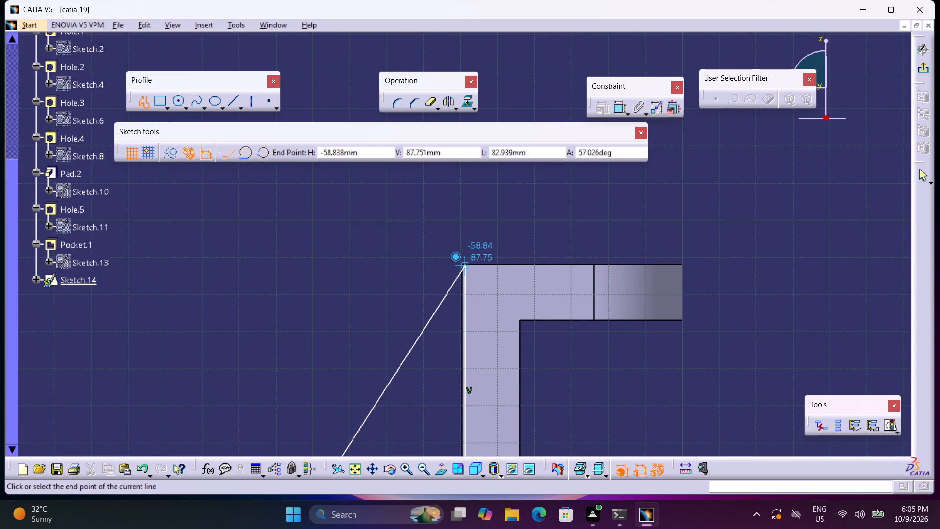
{"action": "left_click", "coordinate": [145, 105]}
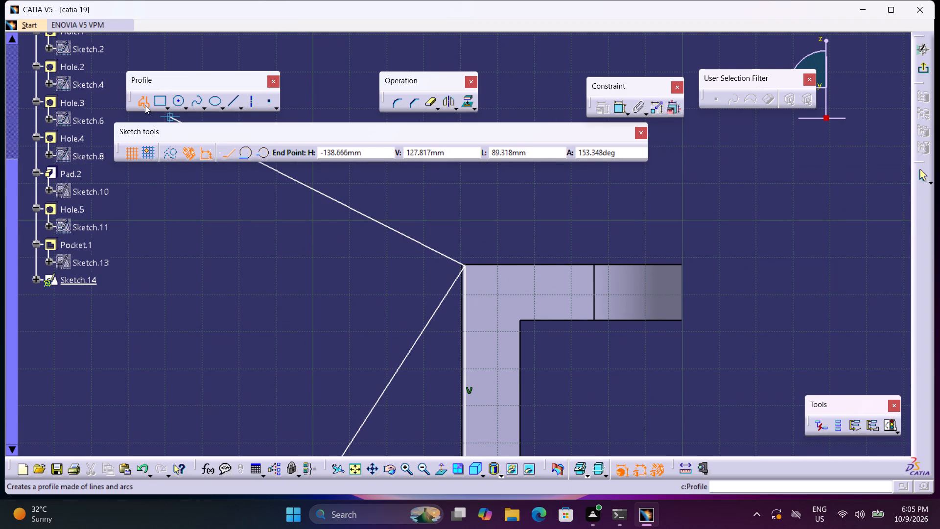
{"action": "middle_click_drag", "start_coordinate": [276, 276], "coordinate": [235, 181]}
{"action": "double_click", "coordinate": [364, 259]}
{"action": "left_click_drag", "start_coordinate": [383, 326], "coordinate": [370, 312]}
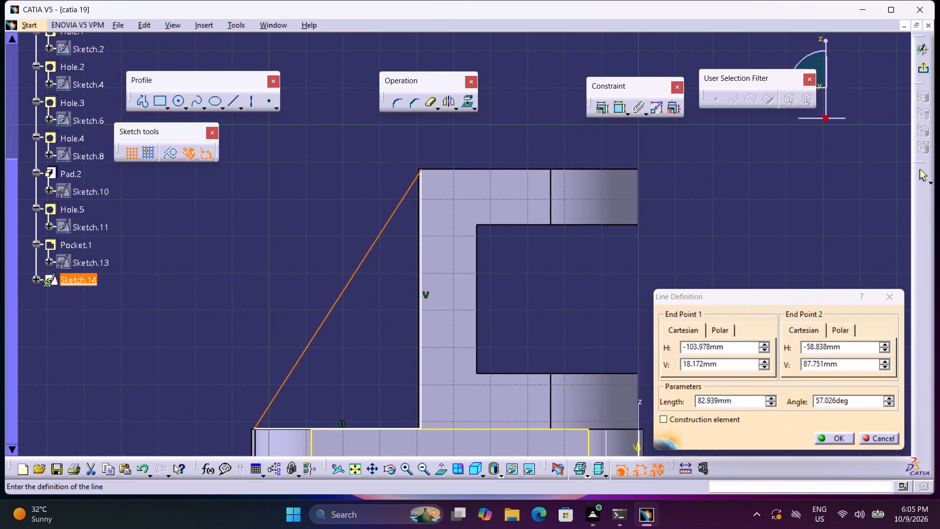
{"action": "middle_click_drag", "start_coordinate": [359, 296], "coordinate": [300, 215]}
{"action": "left_click", "coordinate": [869, 440]}
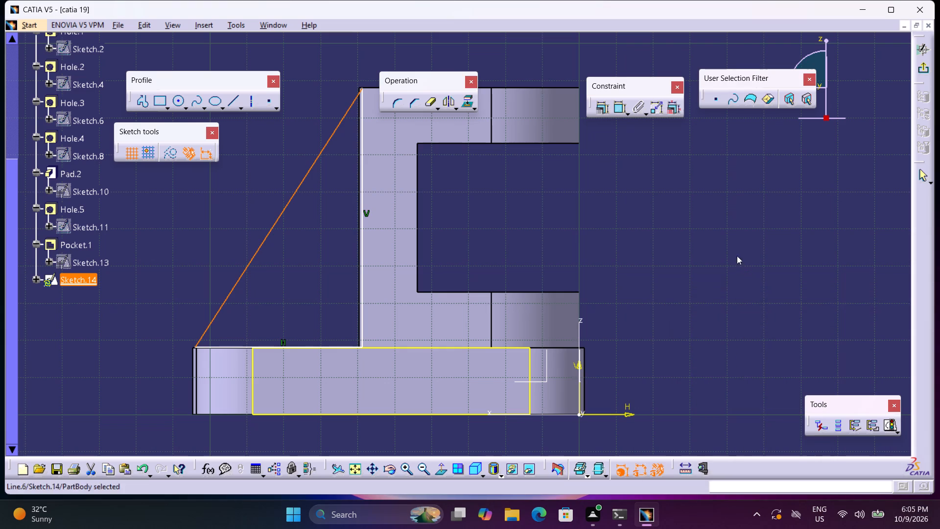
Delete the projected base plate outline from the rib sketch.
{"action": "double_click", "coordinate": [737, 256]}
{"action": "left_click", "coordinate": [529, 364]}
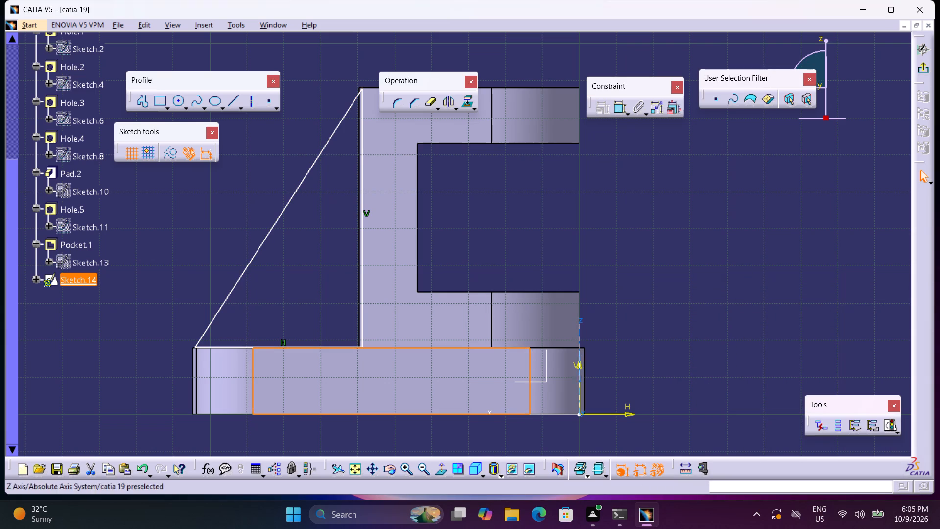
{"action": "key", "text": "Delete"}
Leave the triangle sketch and pad it 48 mm in the reversed direction, across the back of the arch pad.
{"action": "left_click", "coordinate": [915, 69]}
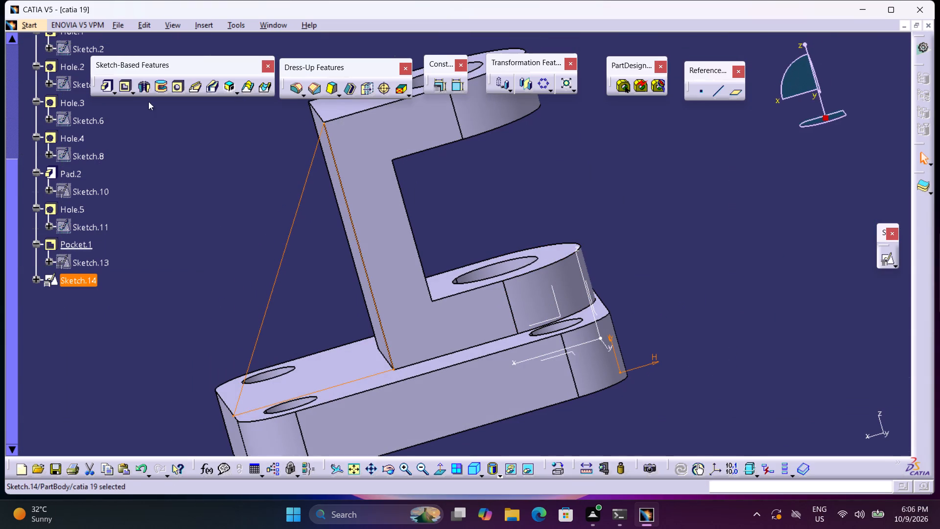
{"action": "left_click", "coordinate": [105, 82]}
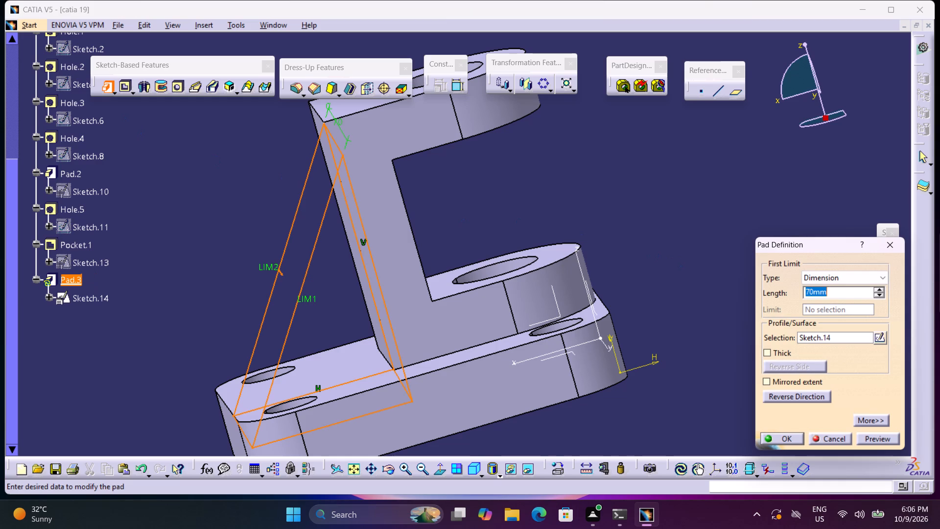
{"action": "key", "text": "4"}
{"action": "key", "text": "8"}
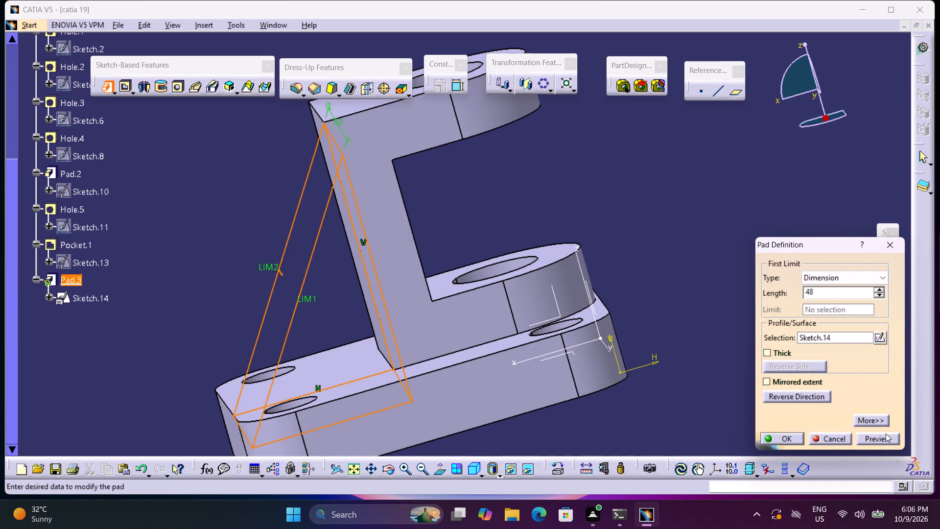
{"action": "left_click", "coordinate": [887, 442]}
{"action": "left_click", "coordinate": [798, 396]}
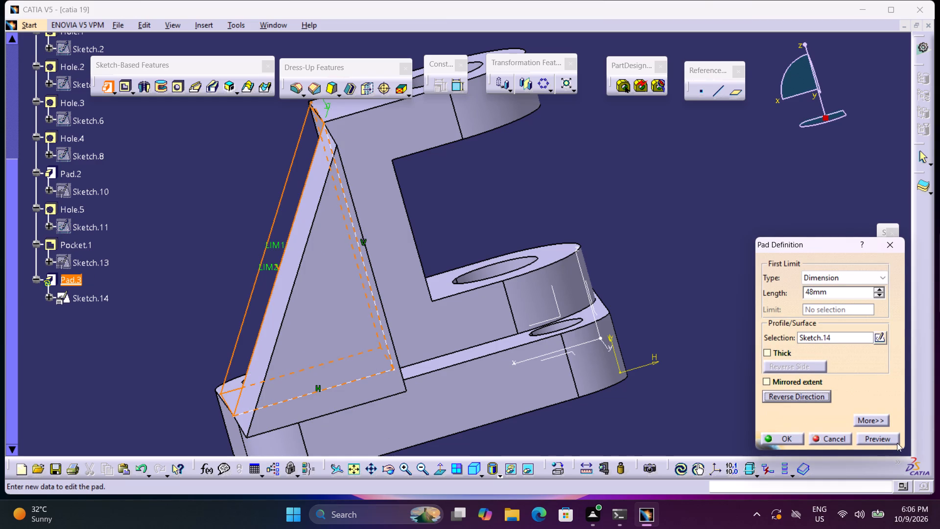
{"action": "left_click", "coordinate": [895, 436]}
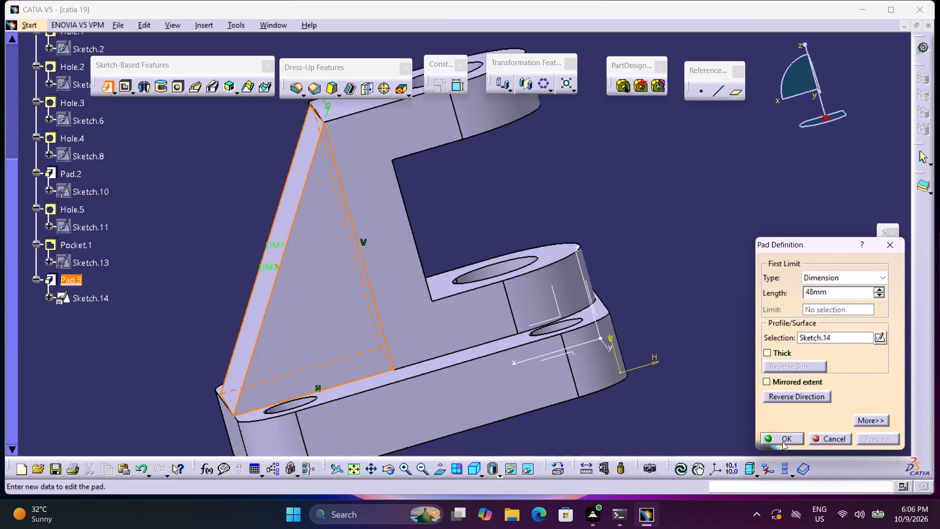
{"action": "left_click", "coordinate": [775, 439]}
Examine the padded triangular rib in isometric view, including how it meets the arch pad and base plate.
{"action": "middle_click_drag", "start_coordinate": [702, 422], "coordinate": [702, 422]}
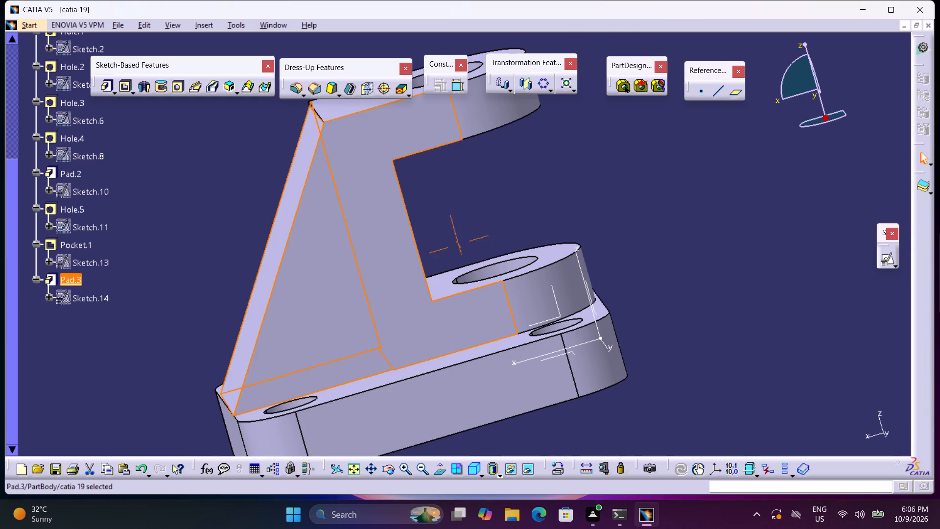
{"action": "middle_click_drag", "start_coordinate": [702, 422], "coordinate": [805, 375]}
{"action": "left_click", "coordinate": [656, 408]}
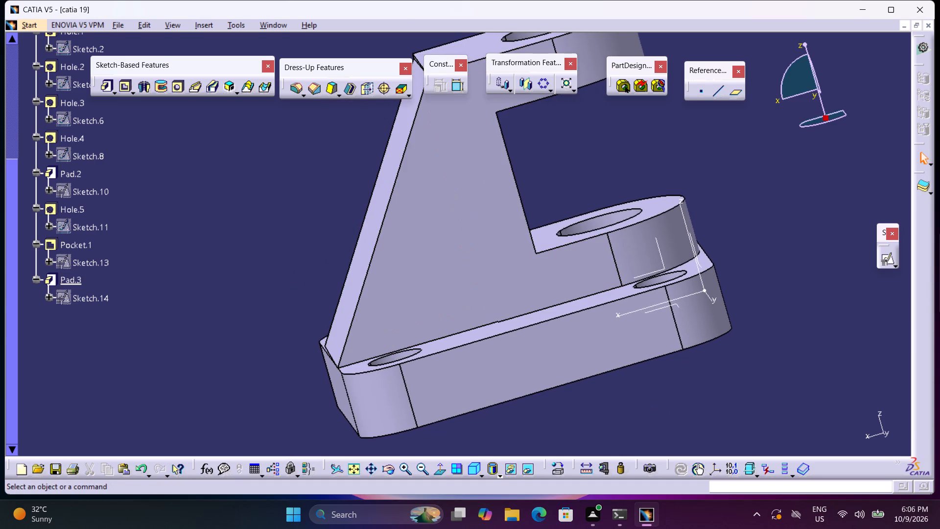
{"action": "middle_click_drag", "start_coordinate": [660, 417], "coordinate": [716, 445]}
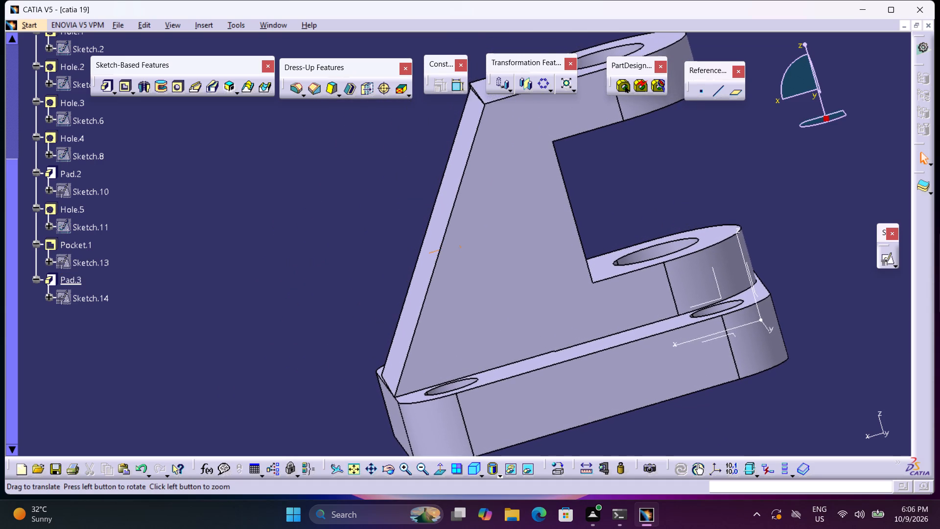
{"action": "middle_click_drag", "start_coordinate": [716, 445], "coordinate": [714, 436]}
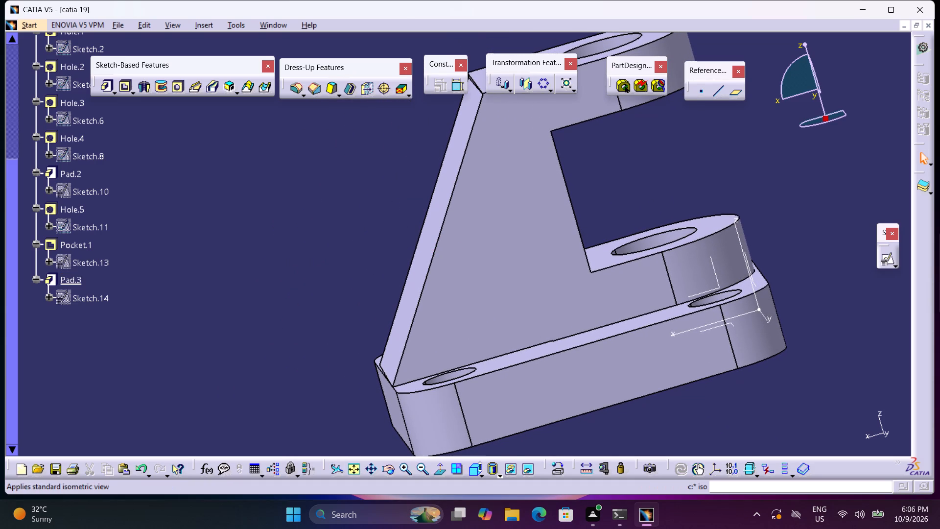
{"action": "left_click", "coordinate": [475, 466]}
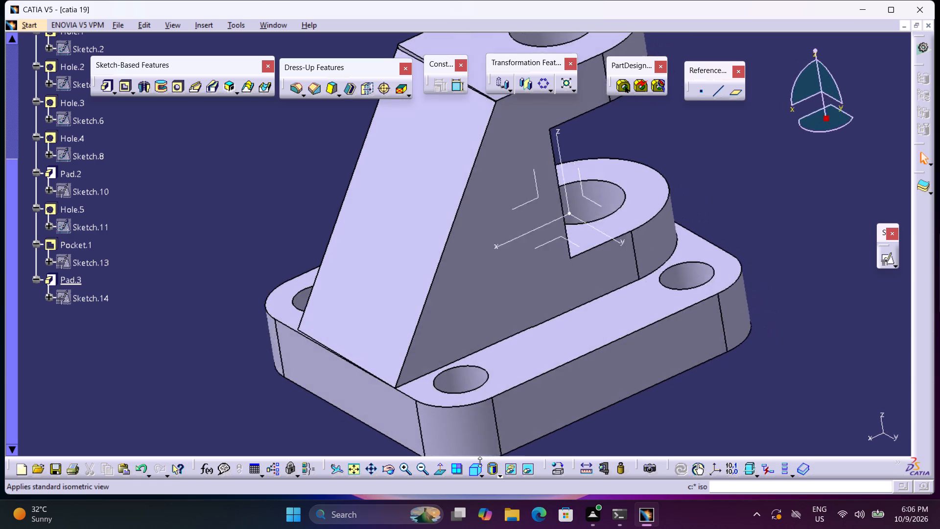
{"action": "middle_click_drag", "start_coordinate": [772, 370], "coordinate": [764, 415]}
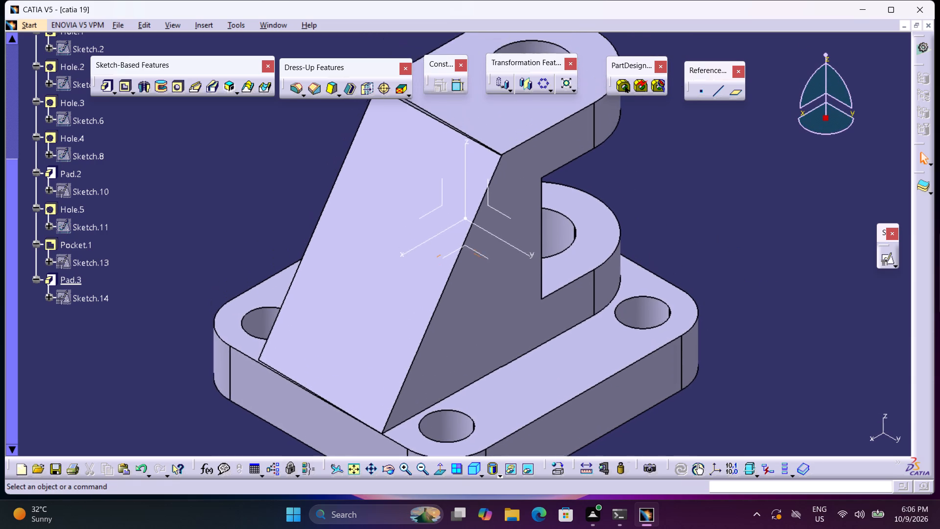
{"action": "middle_click_drag", "start_coordinate": [764, 415], "coordinate": [777, 440]}
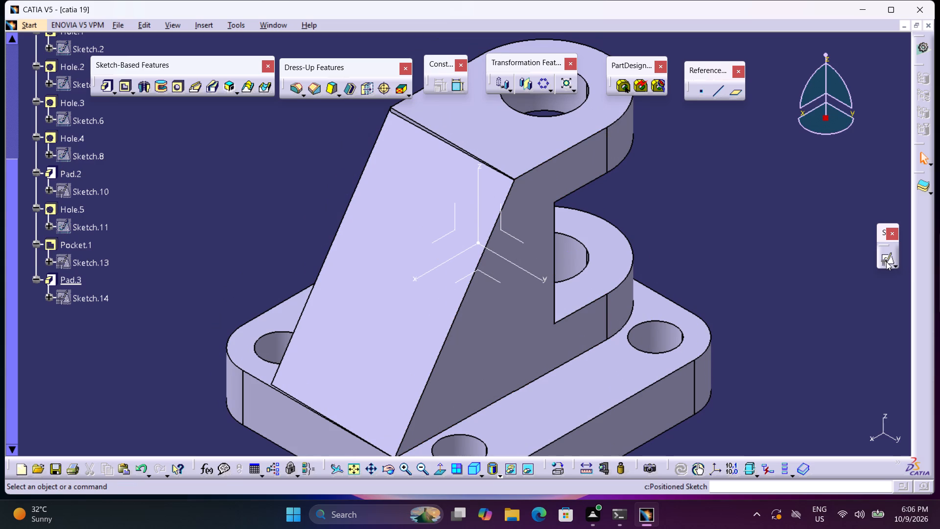
Create a positioned sketch on the arch pad's flat side face flush with the rib, and project that face's outline into it.
{"action": "left_click", "coordinate": [886, 262]}
{"action": "left_click", "coordinate": [493, 335]}
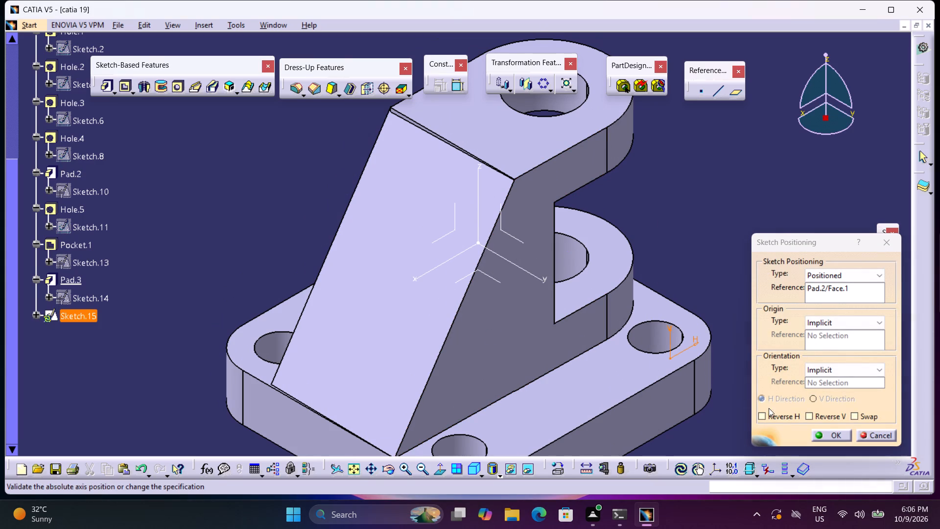
{"action": "left_click", "coordinate": [830, 436]}
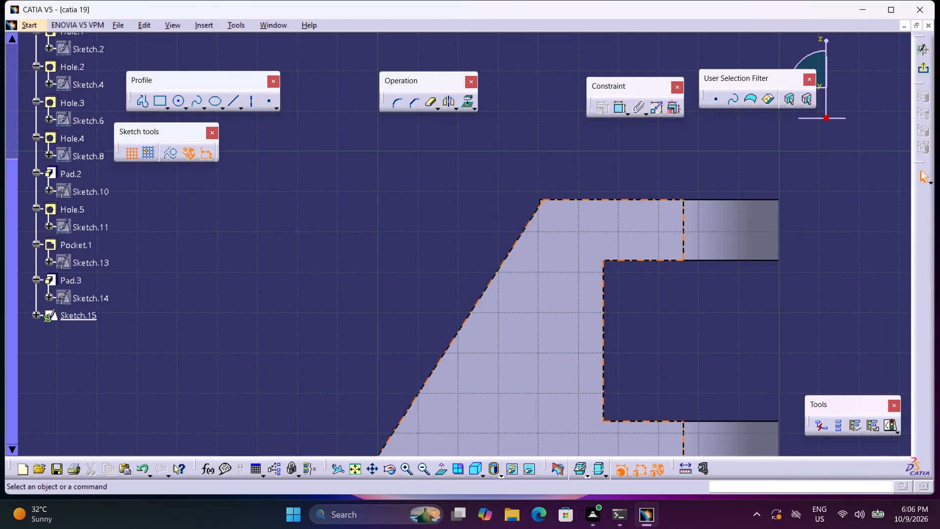
{"action": "middle_click_drag", "start_coordinate": [519, 338], "coordinate": [545, 243]}
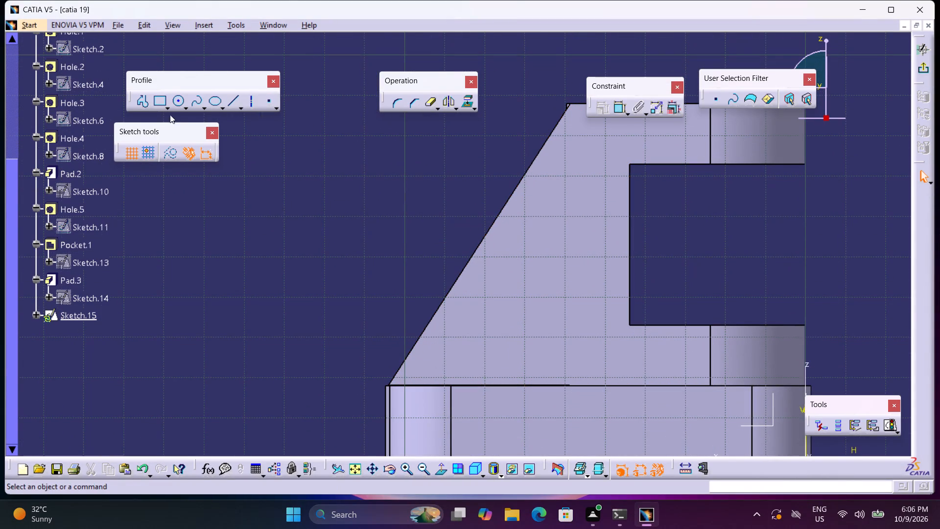
{"action": "left_click", "coordinate": [146, 98]}
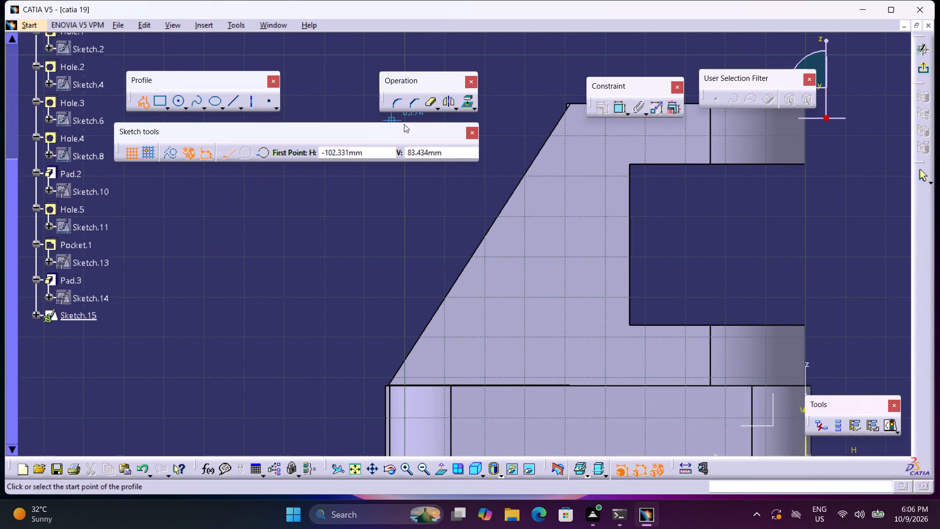
{"action": "left_click", "coordinate": [468, 101]}
{"action": "left_click", "coordinate": [528, 240]}
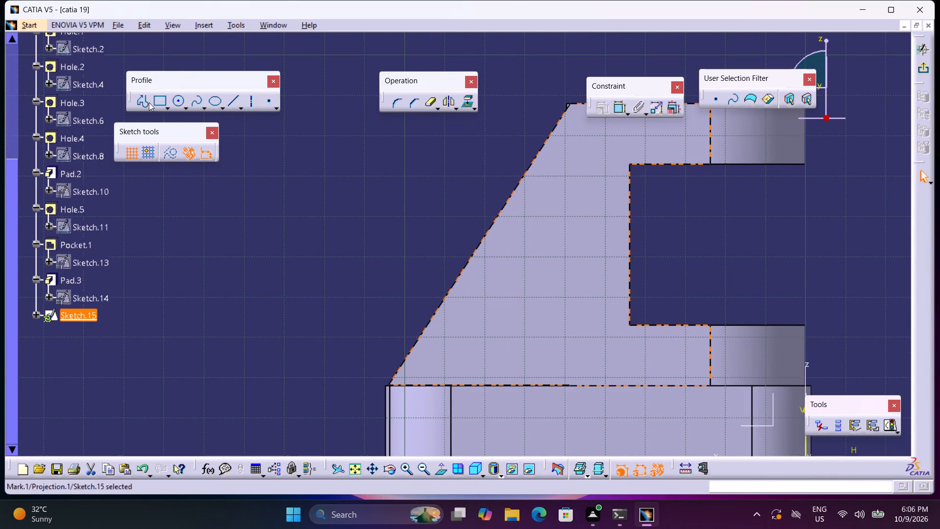
Draw a closed right triangle over the rib's side face, about 45 mm wide and 70 mm high, following its sloped edge.
{"action": "left_click", "coordinate": [141, 100]}
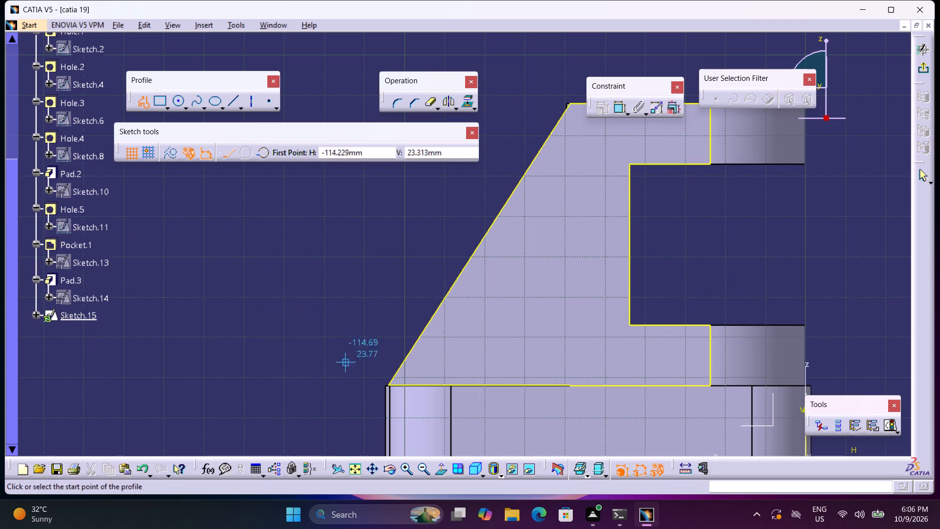
{"action": "left_click", "coordinate": [388, 385]}
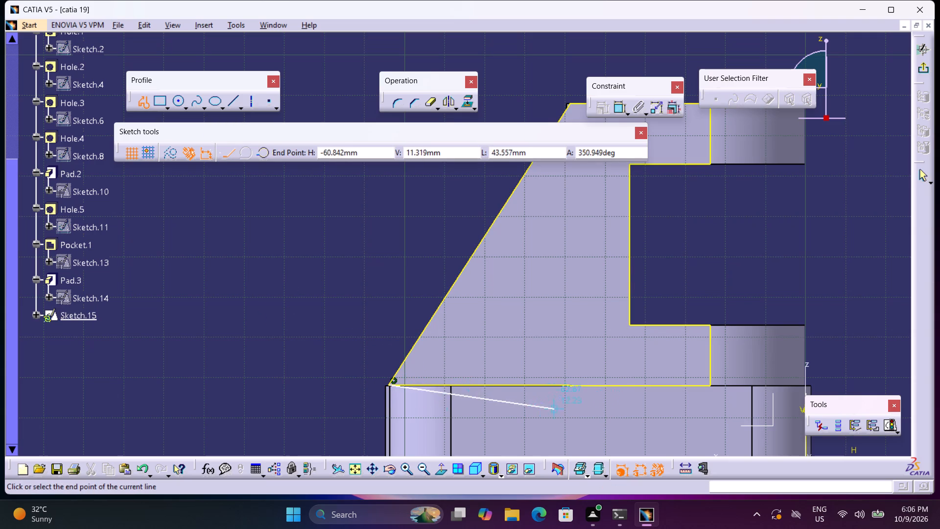
{"action": "middle_click_drag", "start_coordinate": [580, 225], "coordinate": [522, 364]}
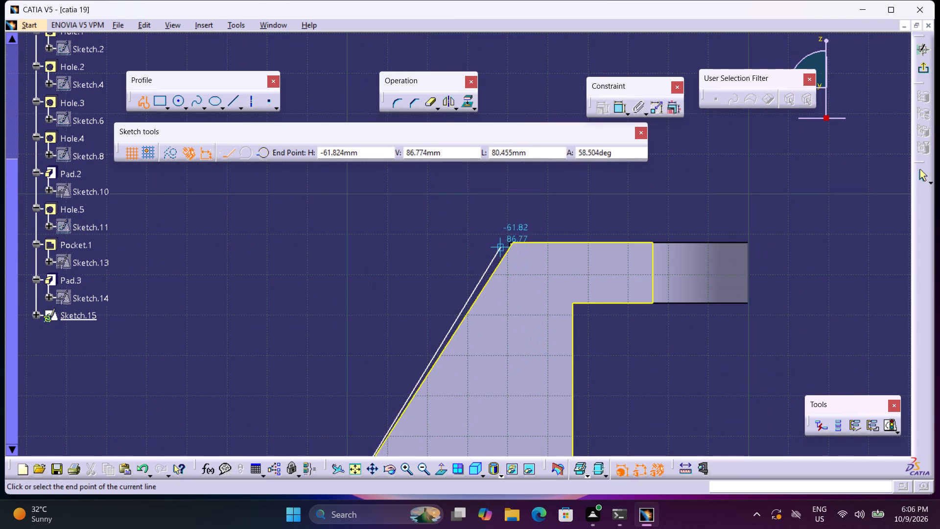
{"action": "left_click", "coordinate": [514, 241]}
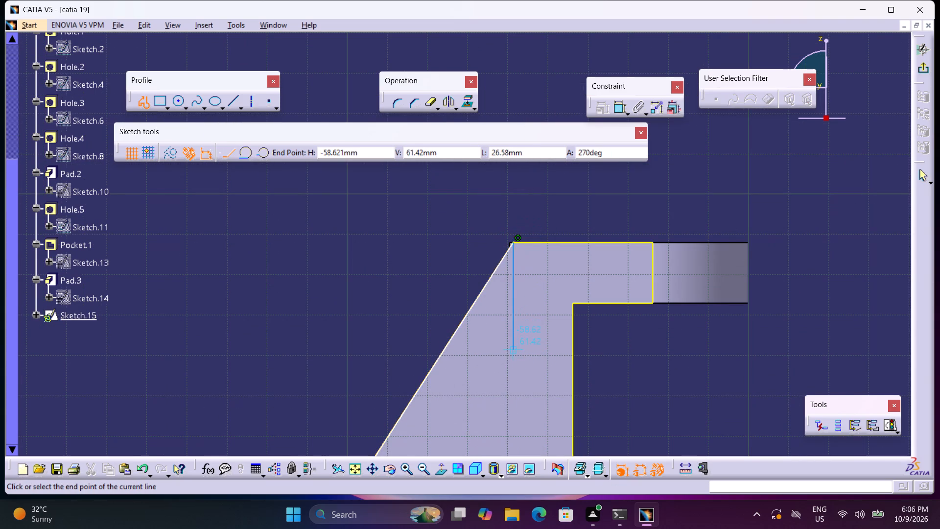
{"action": "middle_click_drag", "start_coordinate": [514, 361], "coordinate": [547, 244]}
{"action": "scroll", "coordinate": [544, 255], "scroll_direction": "down", "scroll_amount": 1}
{"action": "middle_click_drag", "start_coordinate": [550, 239], "coordinate": [554, 216]}
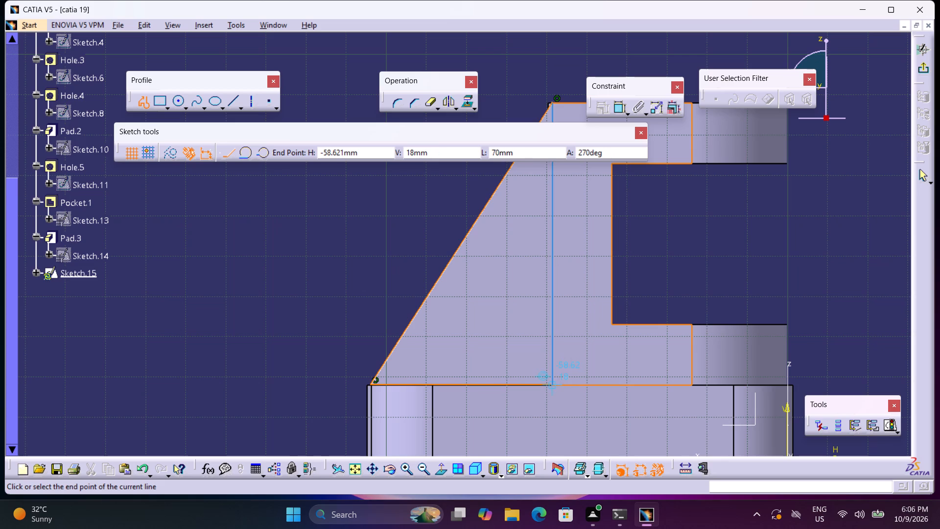
{"action": "left_click", "coordinate": [551, 386]}
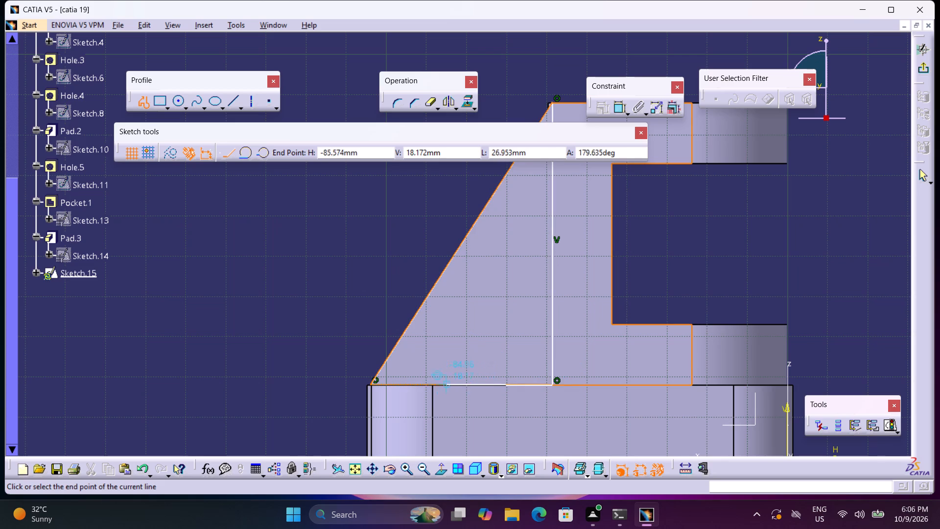
{"action": "left_click", "coordinate": [369, 384]}
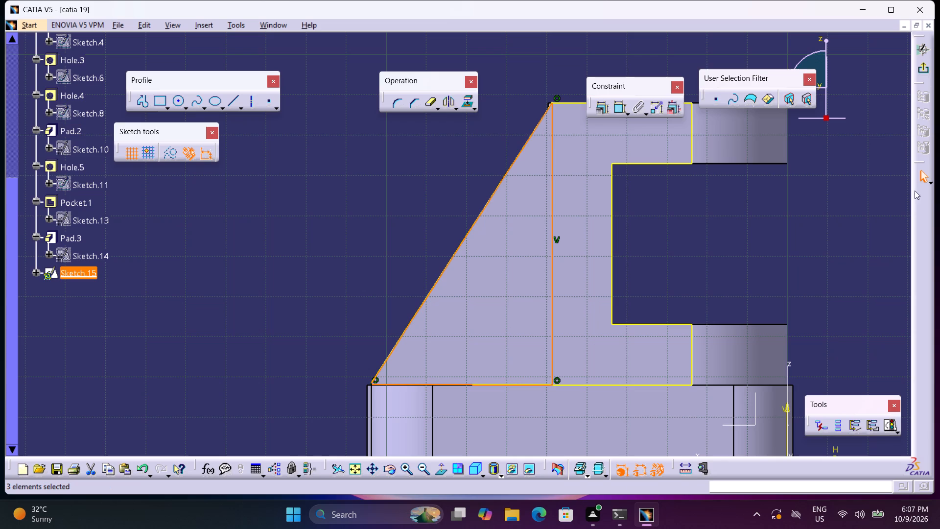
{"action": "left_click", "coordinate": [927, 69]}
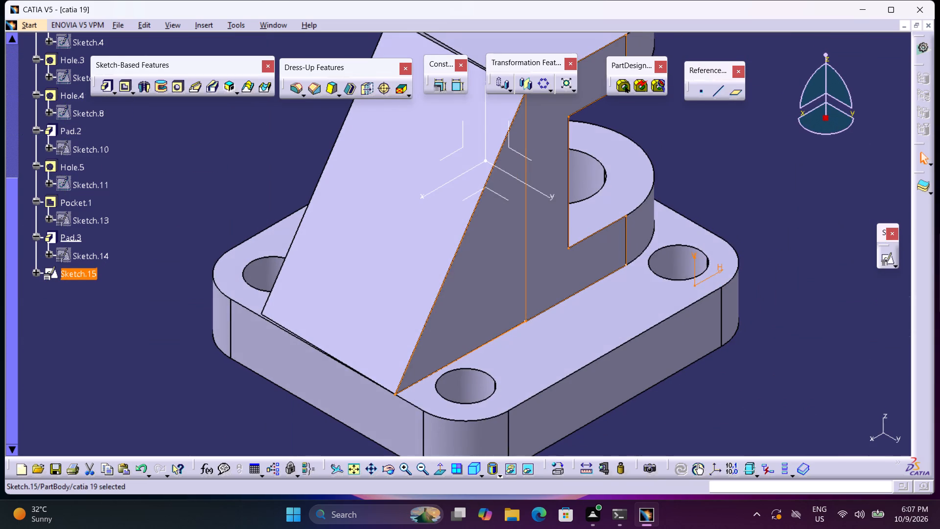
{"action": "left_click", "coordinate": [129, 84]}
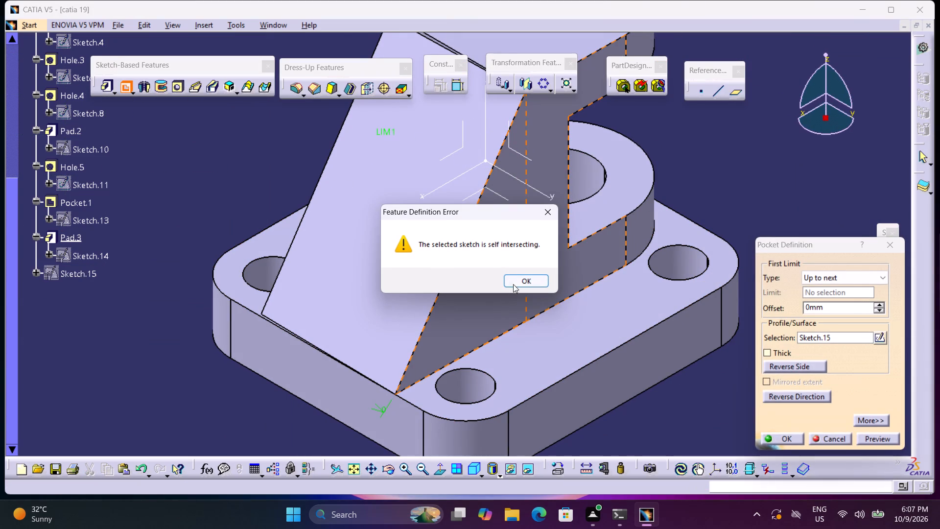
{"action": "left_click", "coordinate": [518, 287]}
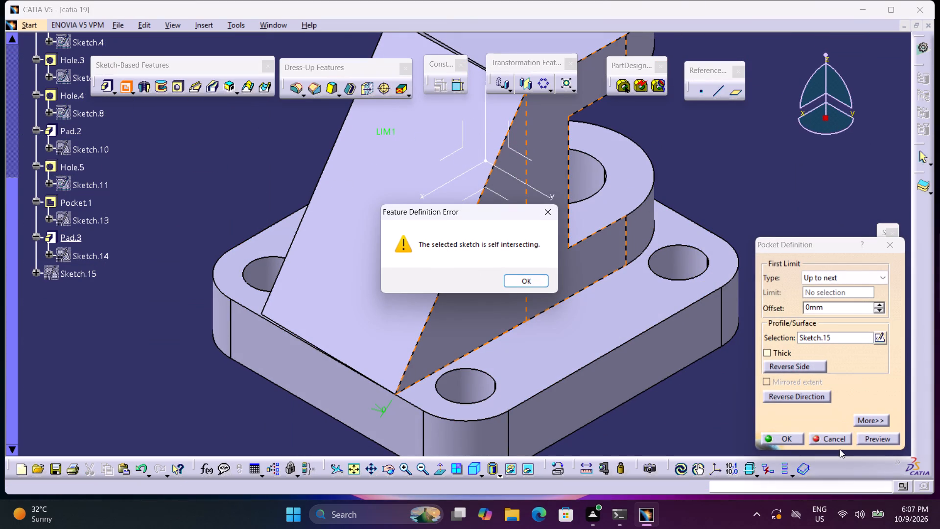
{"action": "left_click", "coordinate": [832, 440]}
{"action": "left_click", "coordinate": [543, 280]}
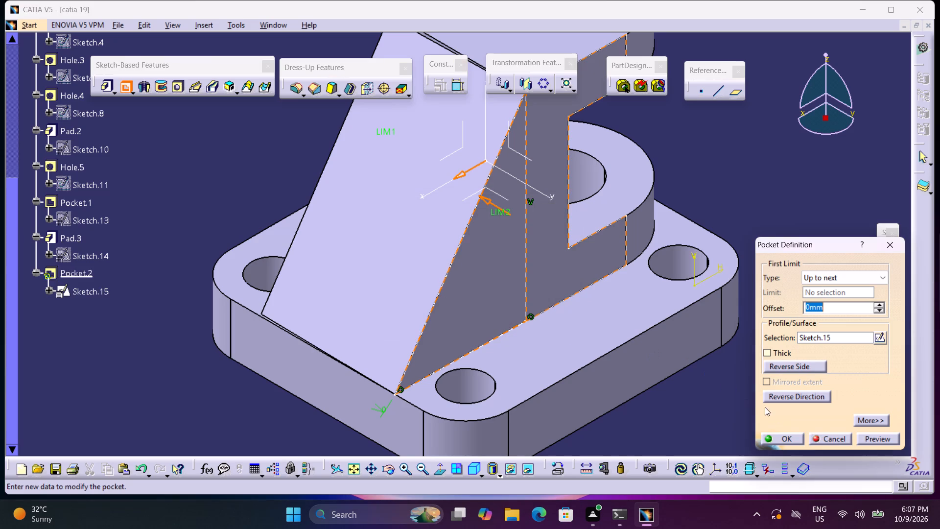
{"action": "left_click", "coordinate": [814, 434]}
Delete the projected face outline from the rib's side-face sketch, keeping only the drawn triangle, and leave the sketch.
{"action": "double_click", "coordinate": [525, 258]}
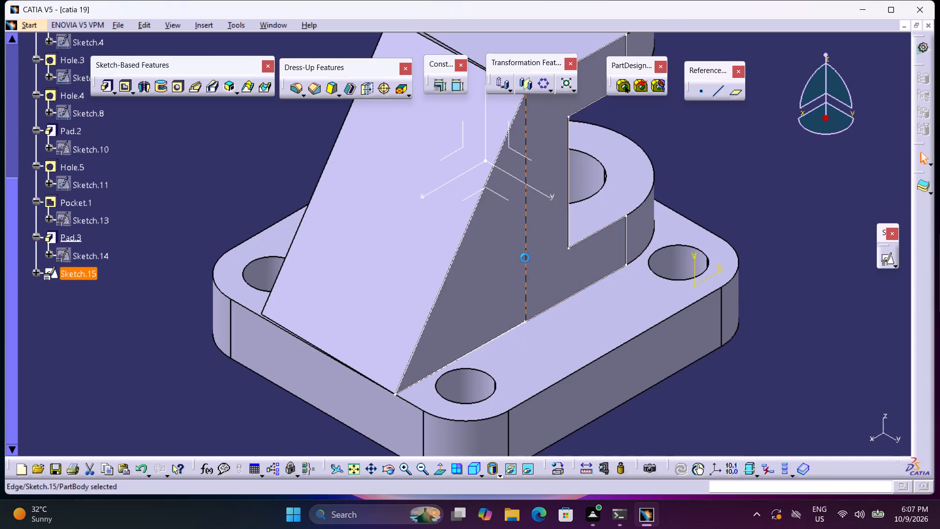
{"action": "left_click", "coordinate": [612, 278]}
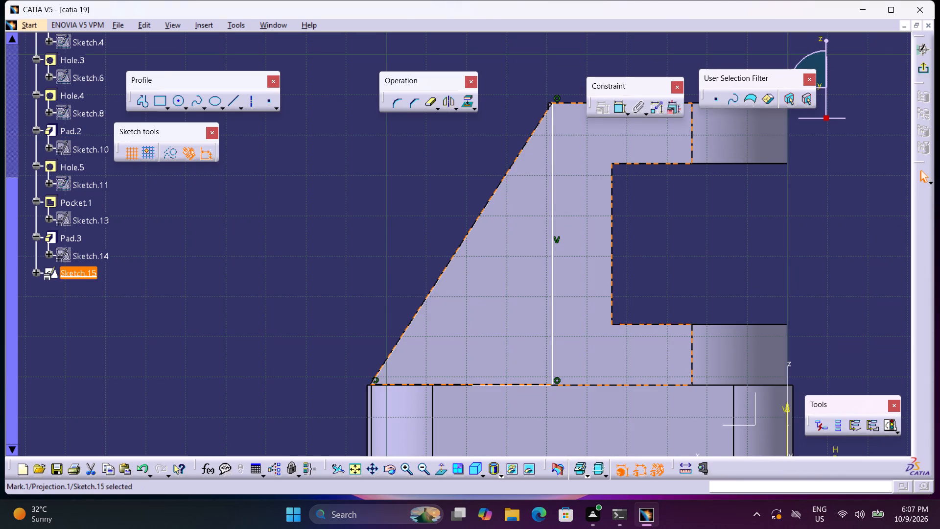
{"action": "key", "text": "Delete"}
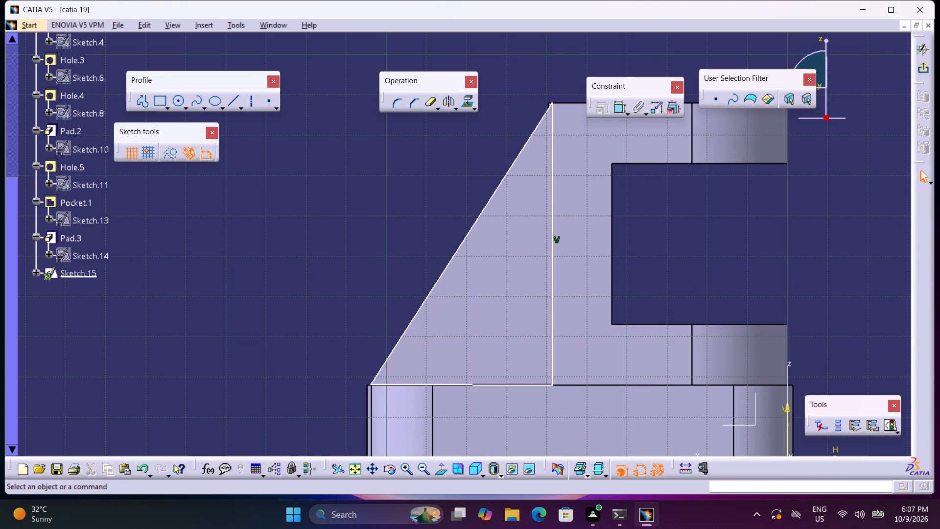
{"action": "left_click", "coordinate": [928, 70]}
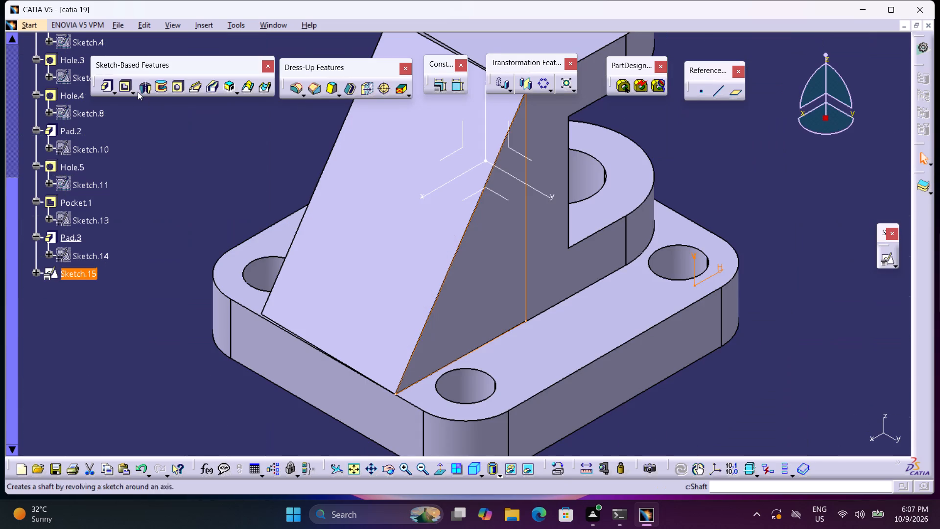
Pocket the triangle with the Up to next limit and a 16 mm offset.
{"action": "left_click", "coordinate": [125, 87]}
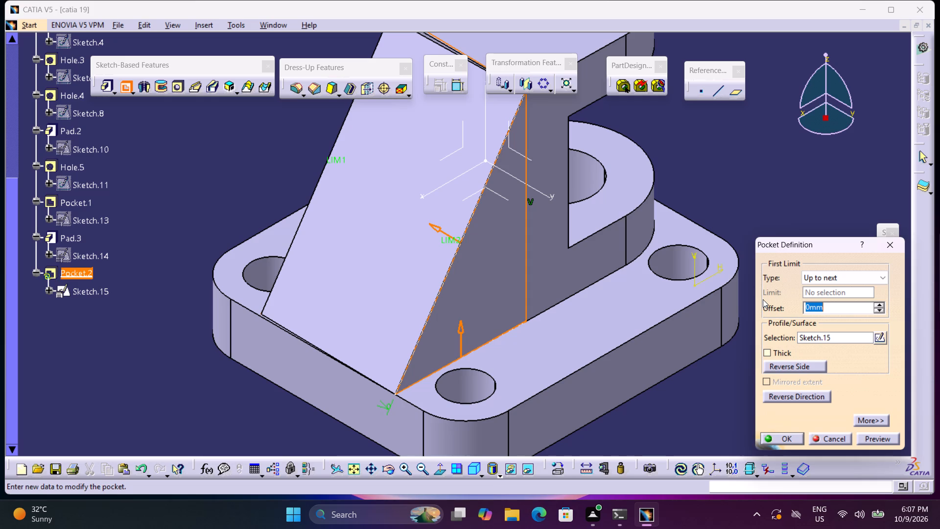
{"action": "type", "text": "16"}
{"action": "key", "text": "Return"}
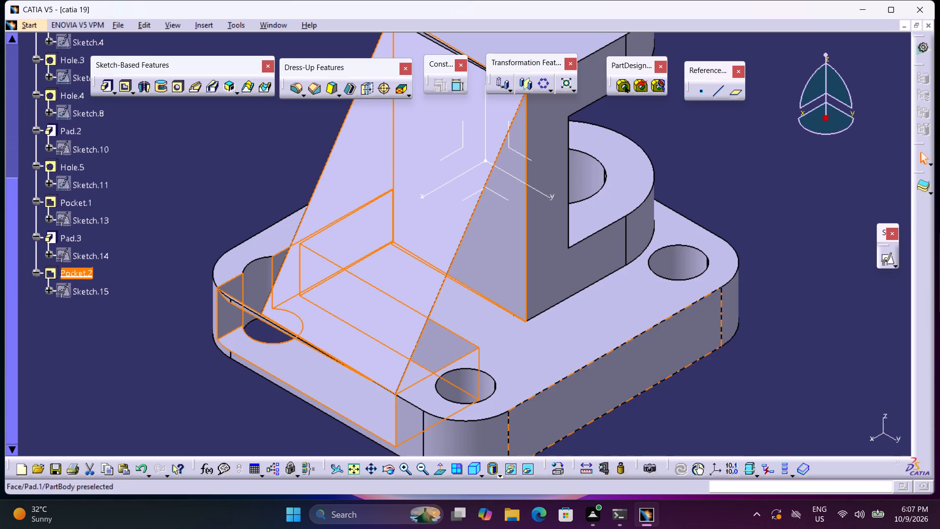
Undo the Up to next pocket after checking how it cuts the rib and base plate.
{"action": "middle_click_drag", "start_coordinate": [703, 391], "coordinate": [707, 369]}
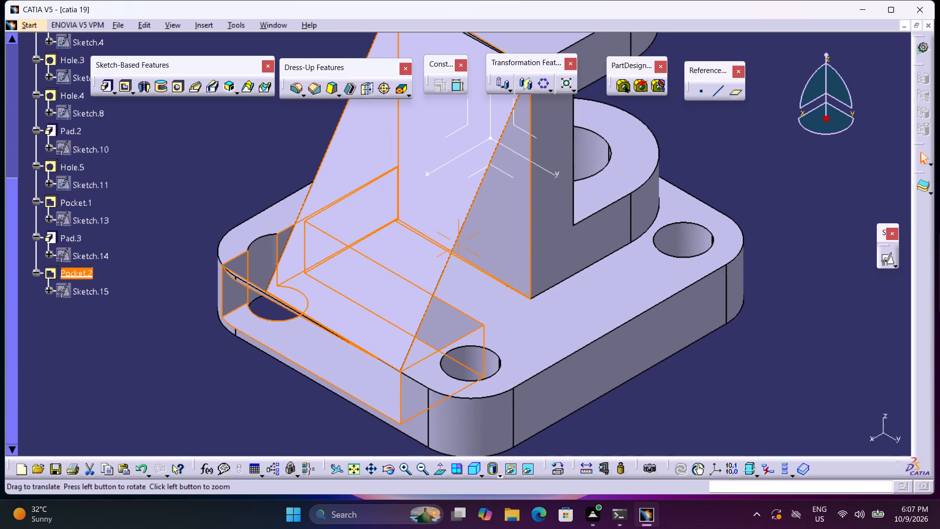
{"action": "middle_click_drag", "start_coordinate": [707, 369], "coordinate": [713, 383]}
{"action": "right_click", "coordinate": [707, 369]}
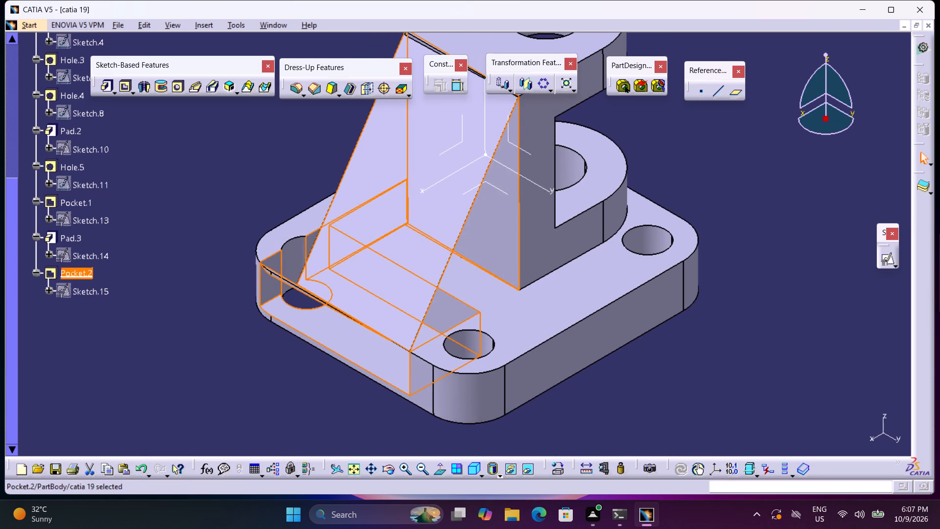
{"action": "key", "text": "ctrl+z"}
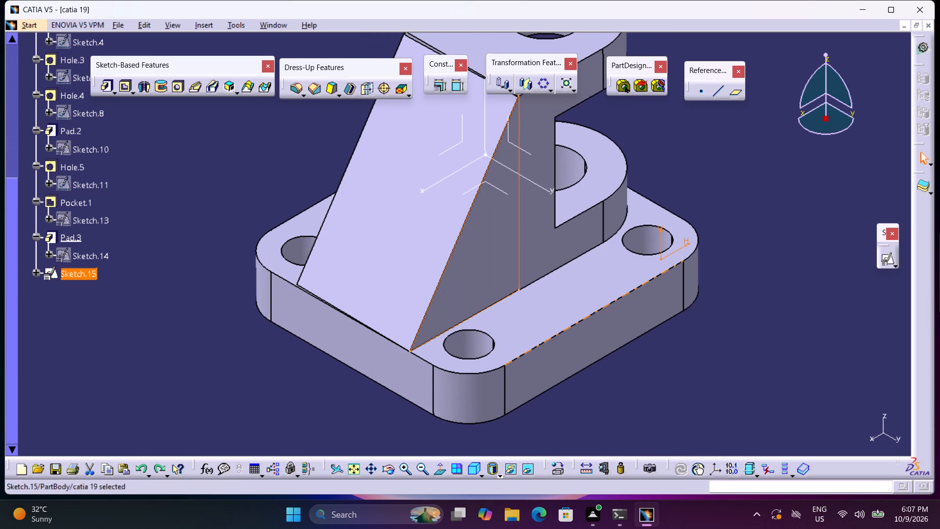
Reopen the triangle sketch, move its lower outer and top corners slightly beyond the rib's edges, and leave the sketch.
{"action": "left_click_drag", "start_coordinate": [410, 350], "coordinate": [401, 351]}
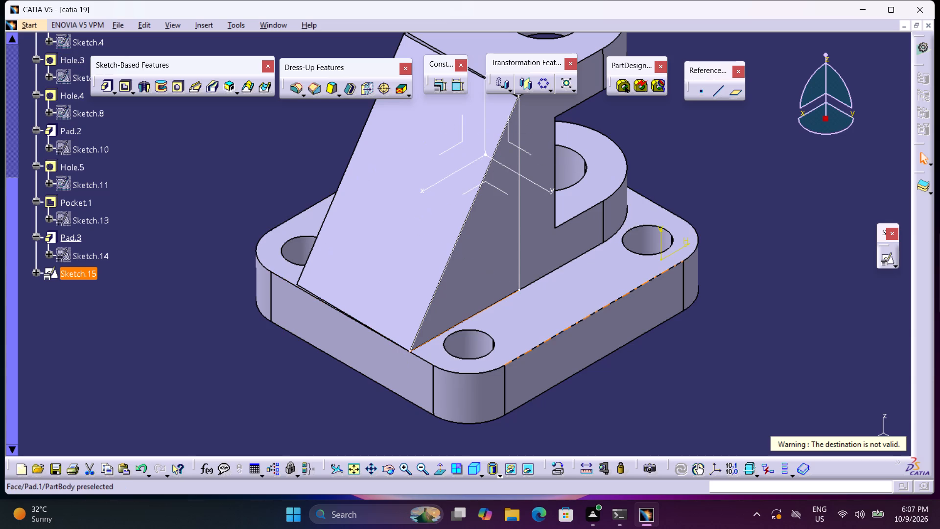
{"action": "double_click", "coordinate": [69, 270]}
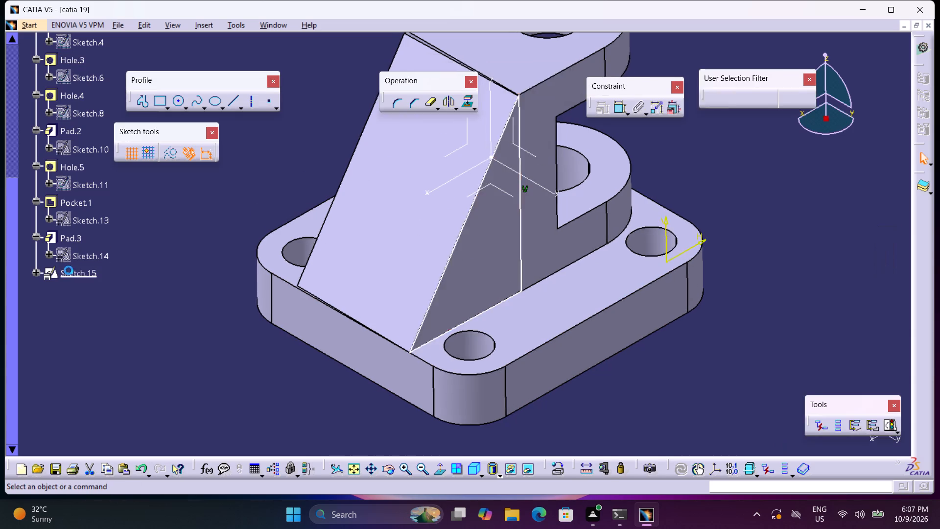
{"action": "left_click_drag", "start_coordinate": [392, 341], "coordinate": [385, 342]}
{"action": "left_click_drag", "start_coordinate": [540, 107], "coordinate": [543, 104]}
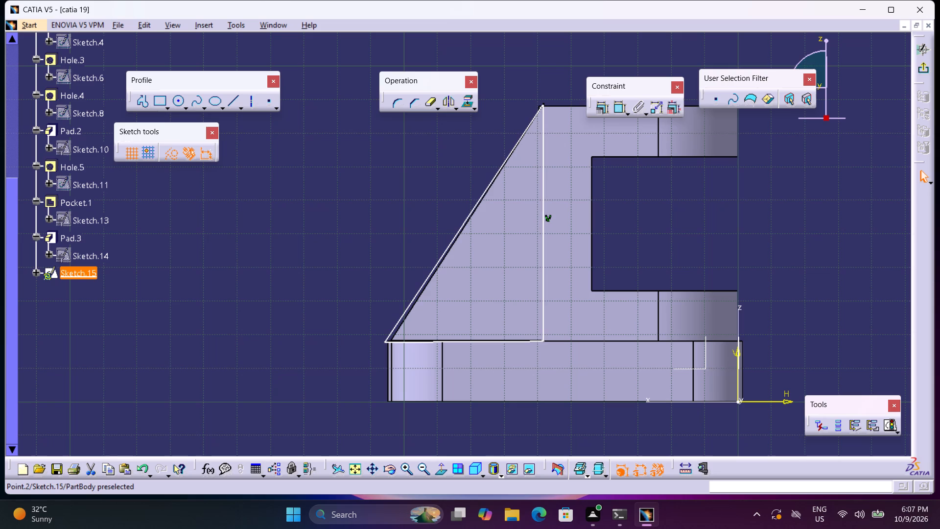
{"action": "left_click_drag", "start_coordinate": [543, 104], "coordinate": [543, 99]}
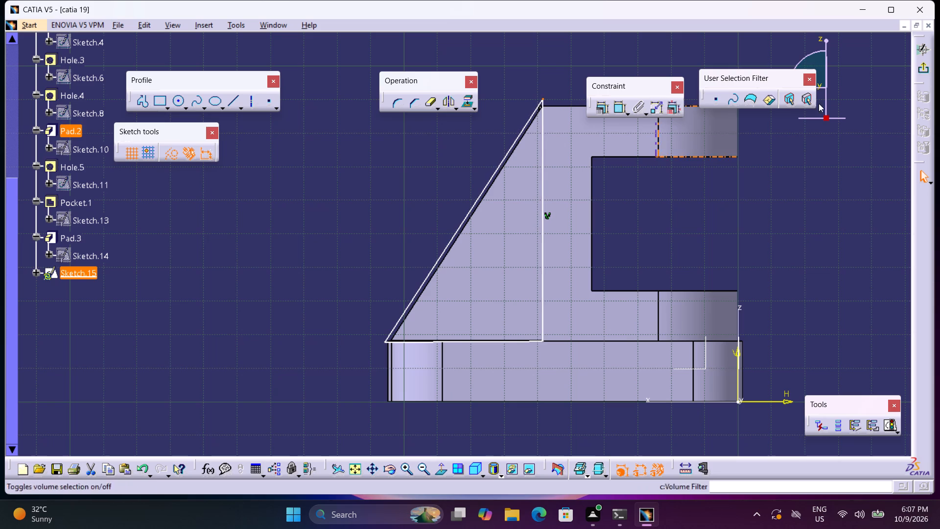
{"action": "left_click", "coordinate": [919, 67]}
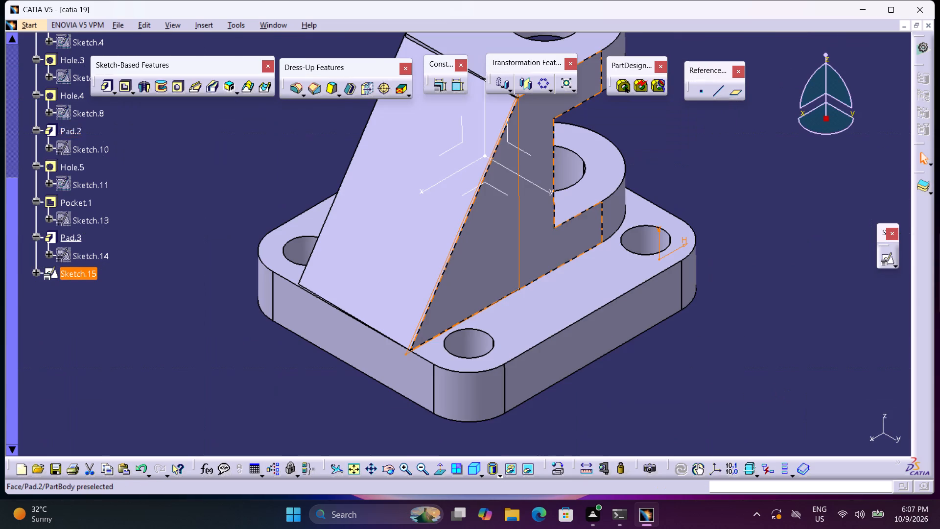
Pocket the enlarged triangle into the rib's side with the Dimension limit and a 16 mm depth.
{"action": "left_click", "coordinate": [129, 89]}
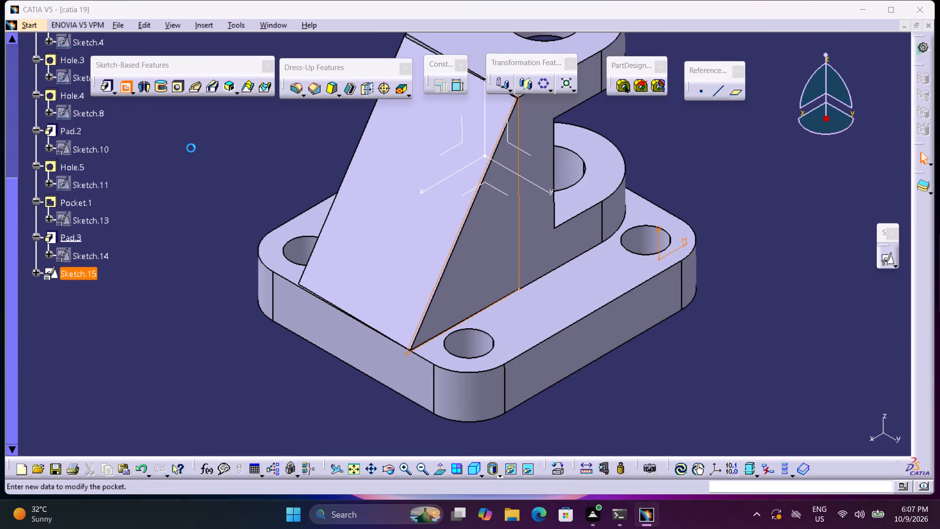
{"action": "left_click", "coordinate": [827, 275]}
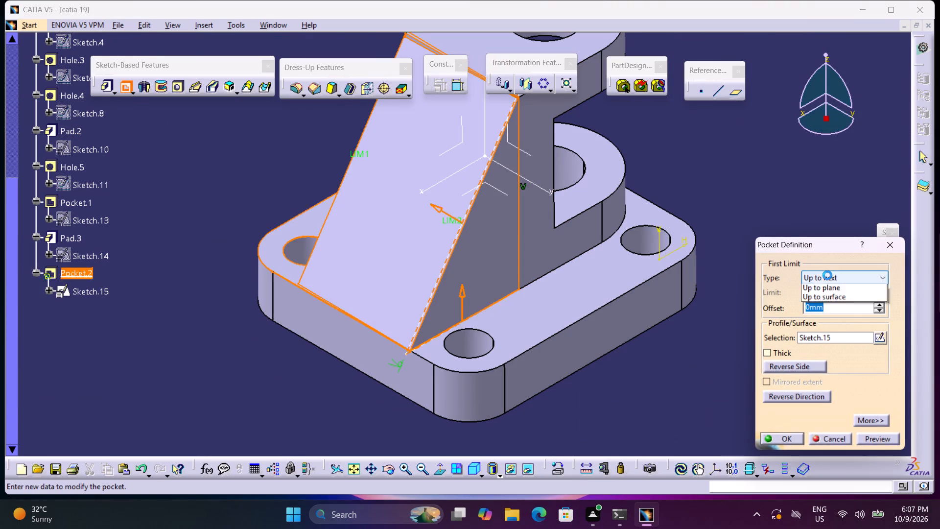
{"action": "left_click", "coordinate": [834, 291]}
{"action": "left_click_drag", "start_coordinate": [836, 295], "coordinate": [740, 291]}
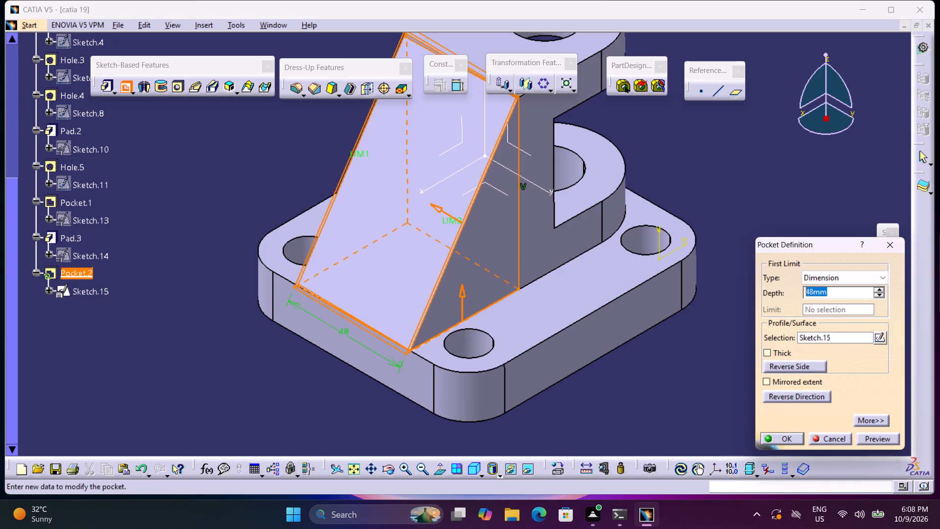
{"action": "type", "text": "16"}
{"action": "left_click", "coordinate": [875, 441]}
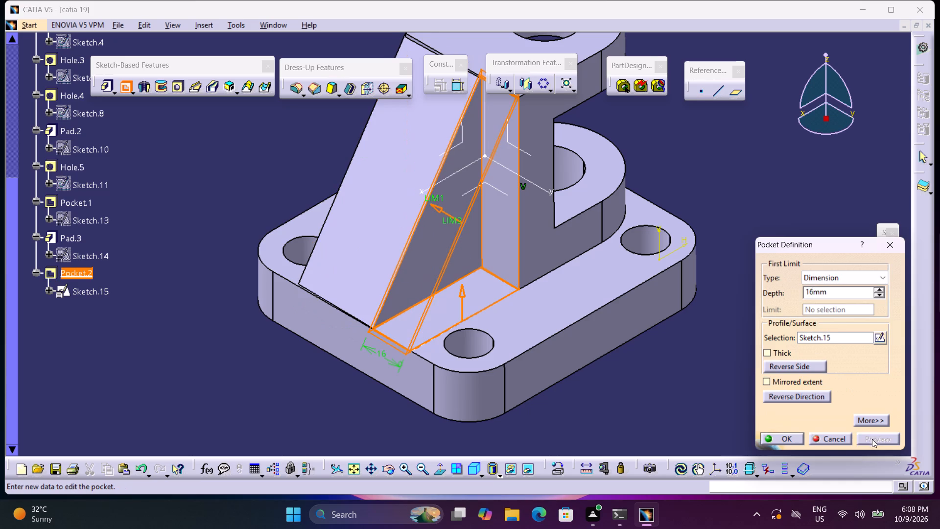
{"action": "left_click", "coordinate": [784, 438]}
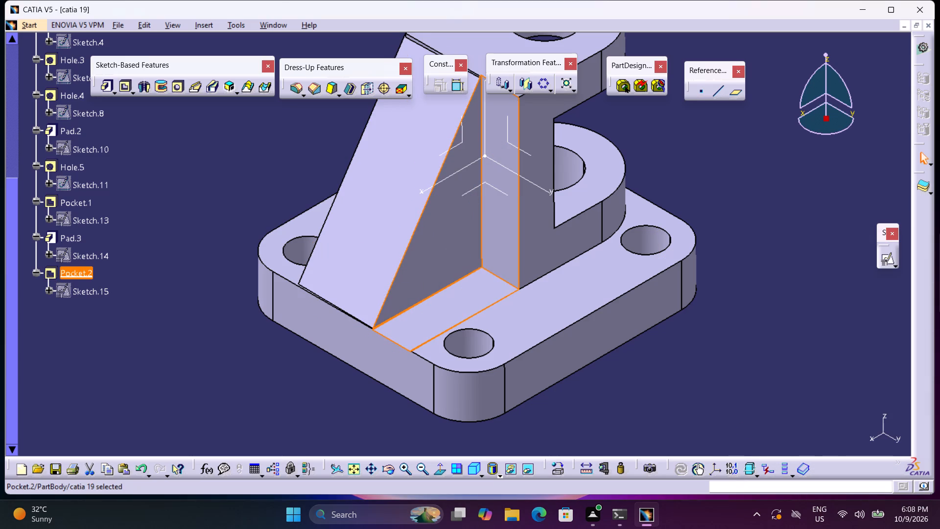
{"action": "scroll", "coordinate": [625, 404], "scroll_direction": "up", "scroll_amount": 1}
{"action": "left_click", "coordinate": [624, 404]}
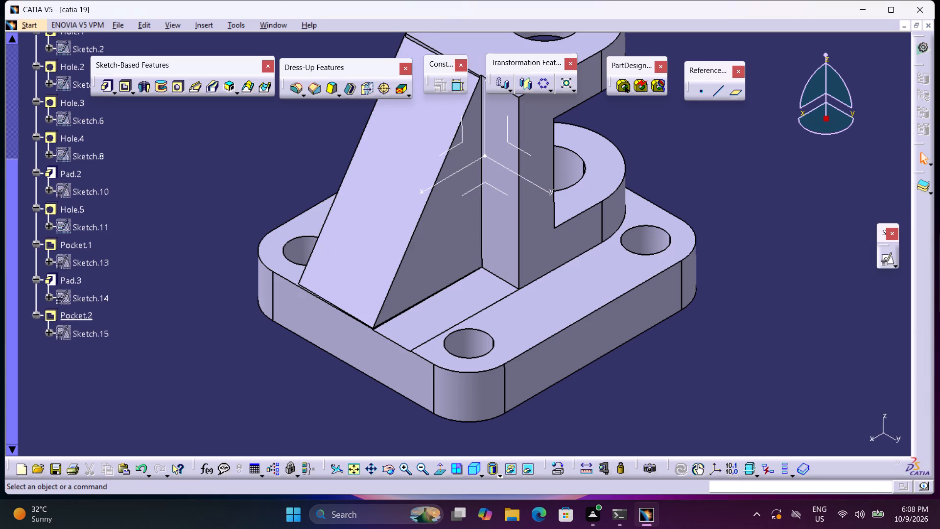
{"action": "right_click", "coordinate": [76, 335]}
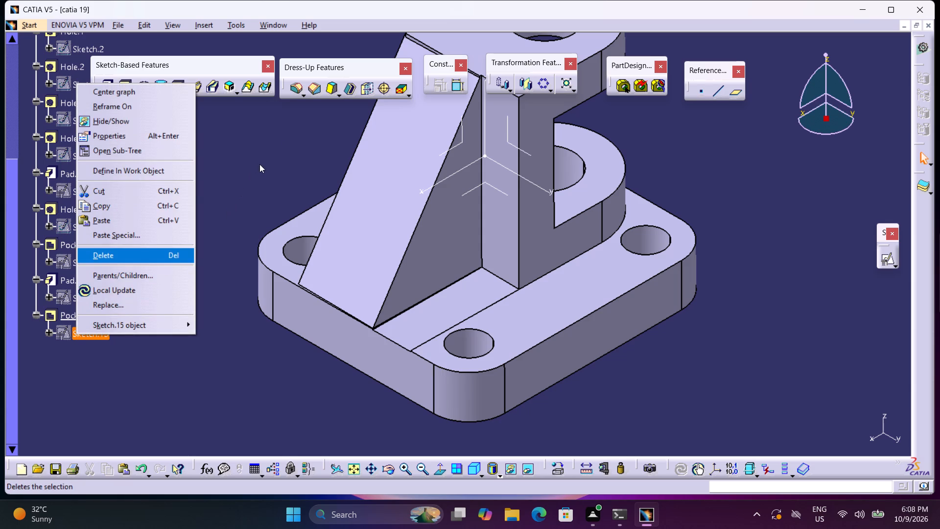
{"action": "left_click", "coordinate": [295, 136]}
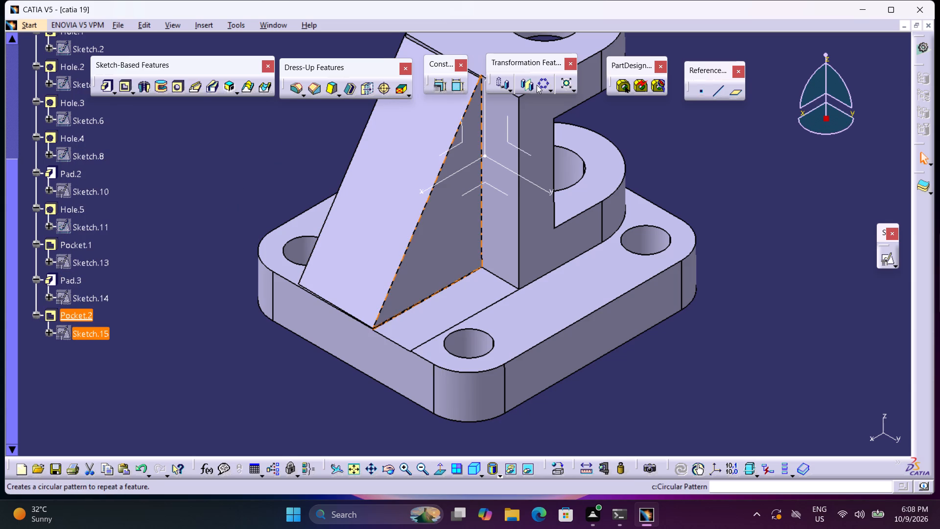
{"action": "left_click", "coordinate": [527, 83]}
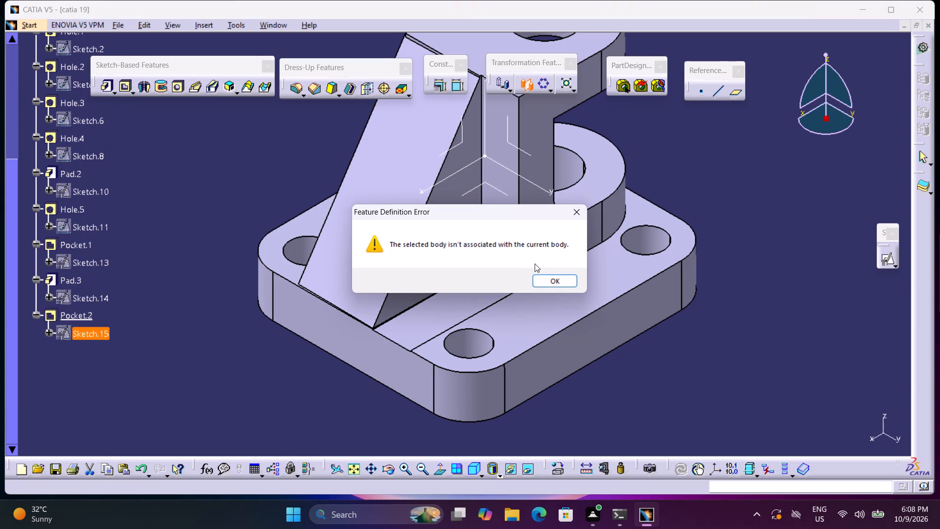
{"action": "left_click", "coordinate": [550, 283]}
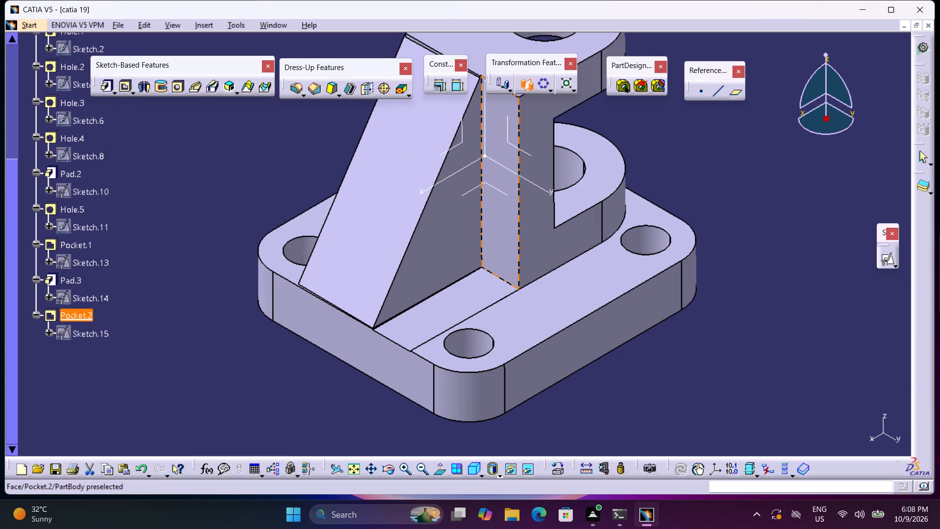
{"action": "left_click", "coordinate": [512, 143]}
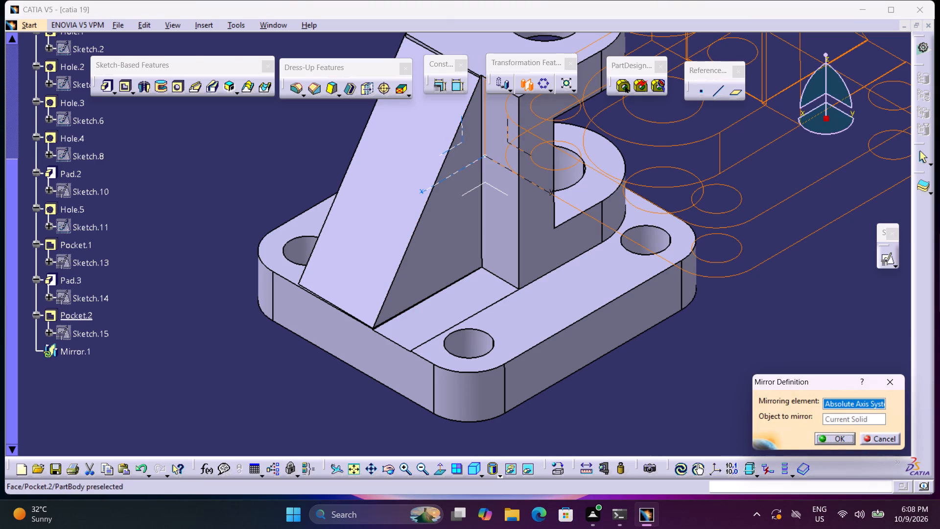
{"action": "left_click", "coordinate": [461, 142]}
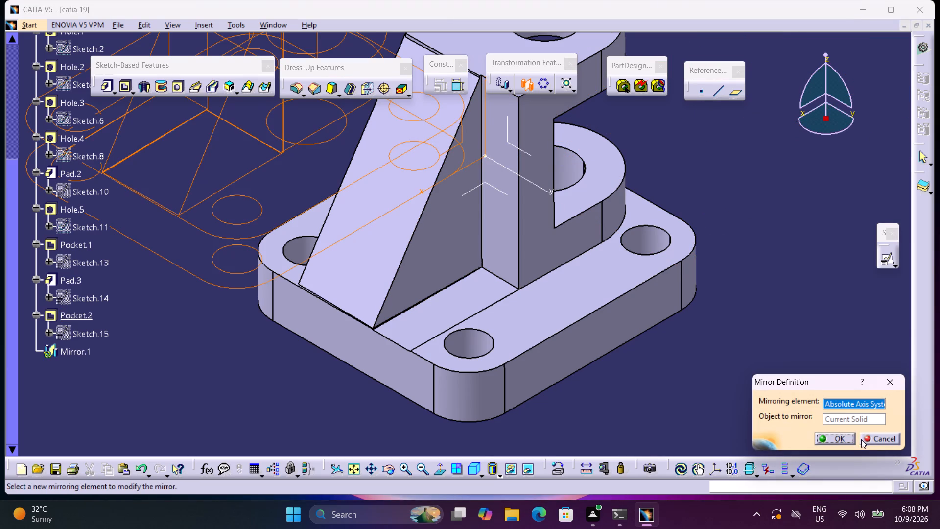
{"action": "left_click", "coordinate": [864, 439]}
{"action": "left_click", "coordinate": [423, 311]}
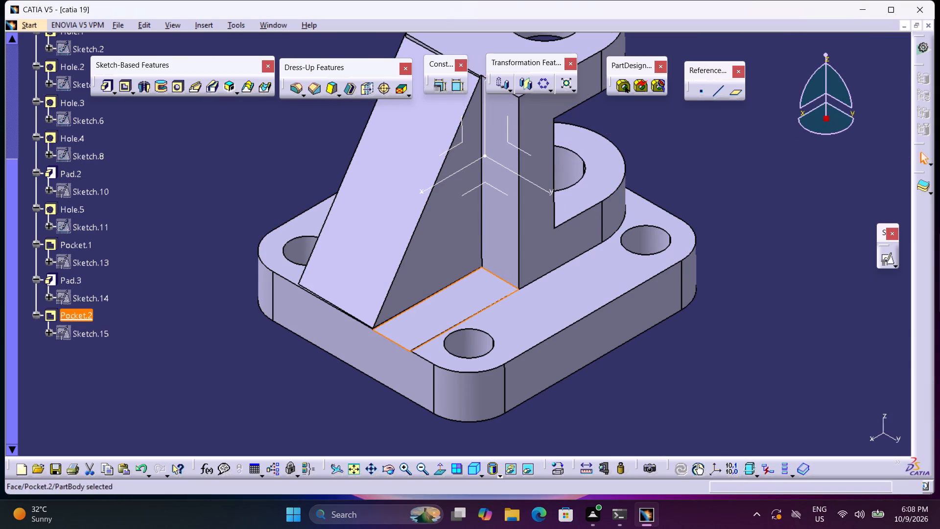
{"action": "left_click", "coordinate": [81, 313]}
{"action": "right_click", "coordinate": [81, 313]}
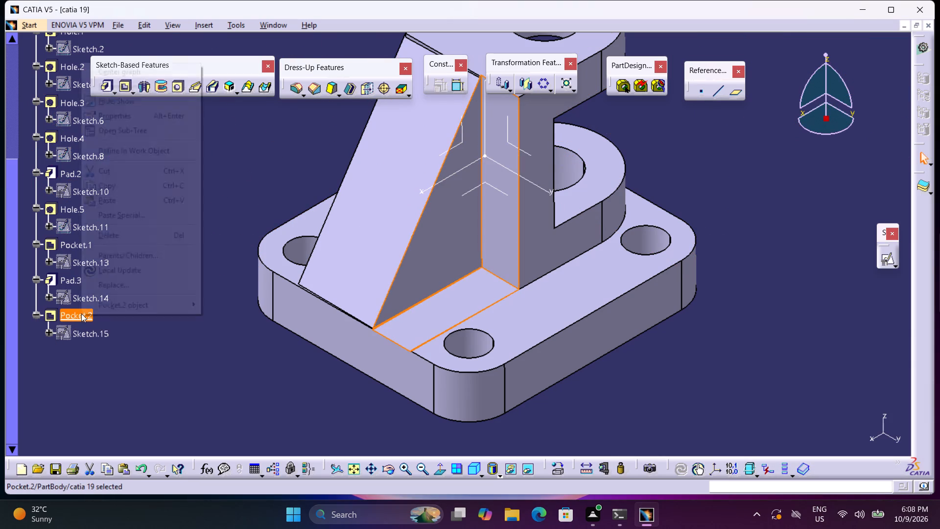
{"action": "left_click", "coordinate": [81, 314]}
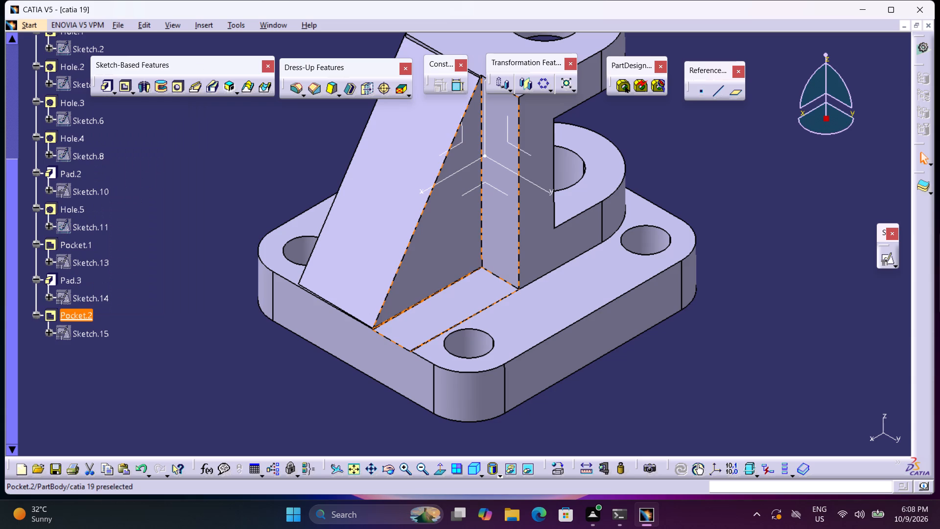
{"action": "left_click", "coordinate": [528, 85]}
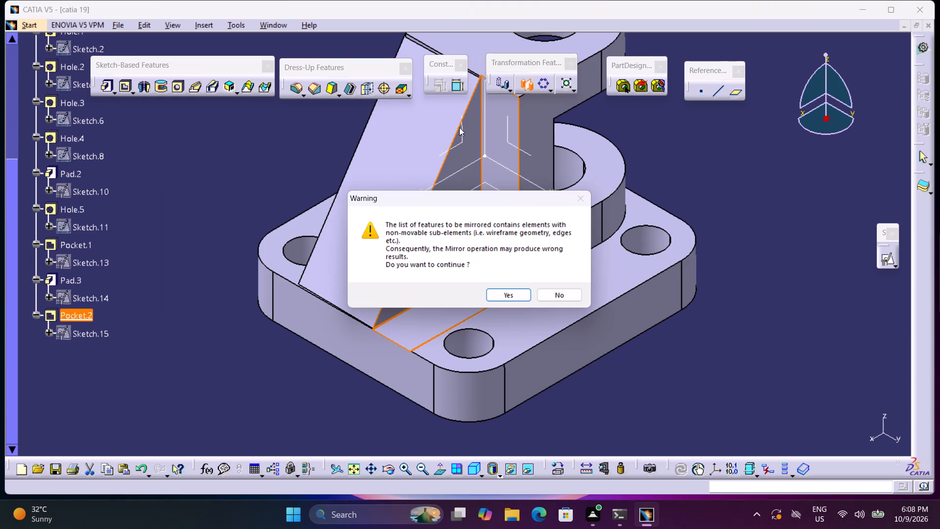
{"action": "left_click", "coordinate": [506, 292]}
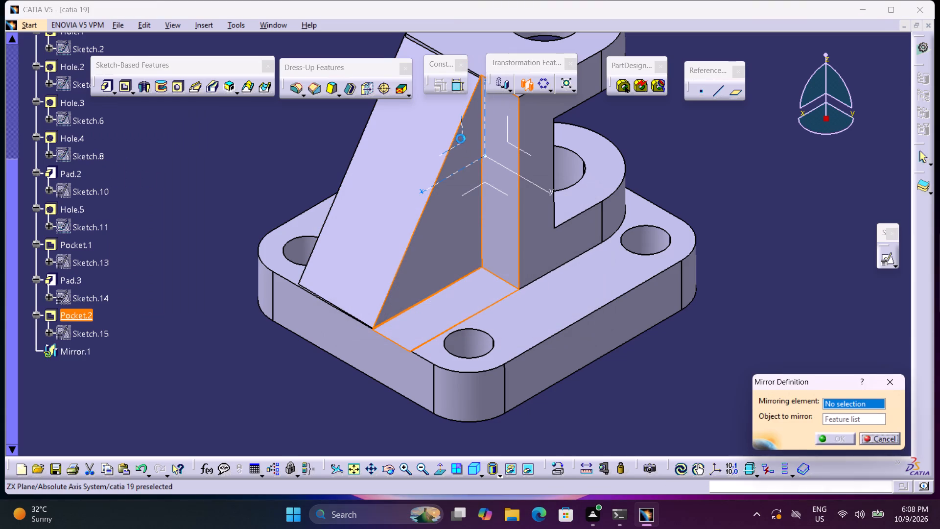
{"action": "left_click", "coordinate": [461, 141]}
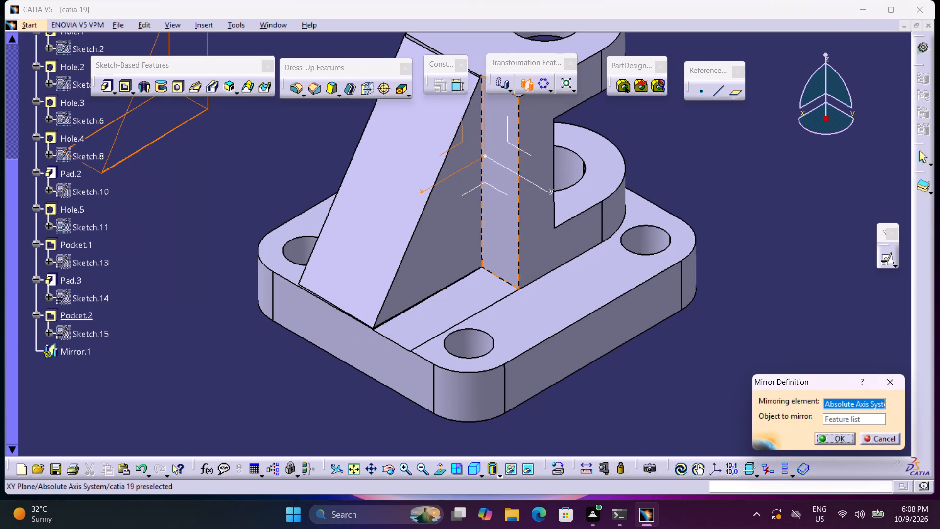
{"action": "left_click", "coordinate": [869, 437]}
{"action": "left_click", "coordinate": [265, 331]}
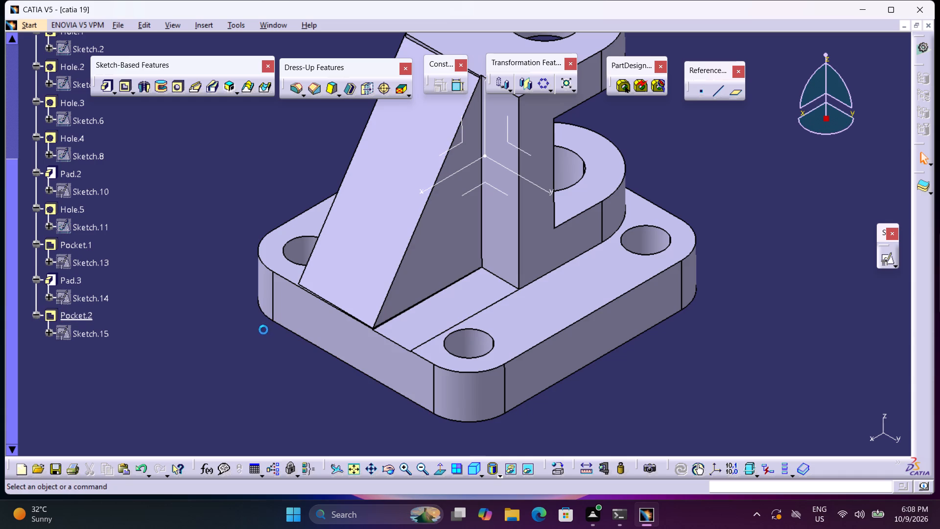
Sketch a closed right triangle about 70 mm high and 46 mm wide over the rib's opposite side face, and leave the sketch.
{"action": "middle_click_drag", "start_coordinate": [225, 189], "coordinate": [399, 262]}
{"action": "right_click_drag", "start_coordinate": [250, 207], "coordinate": [399, 262]}
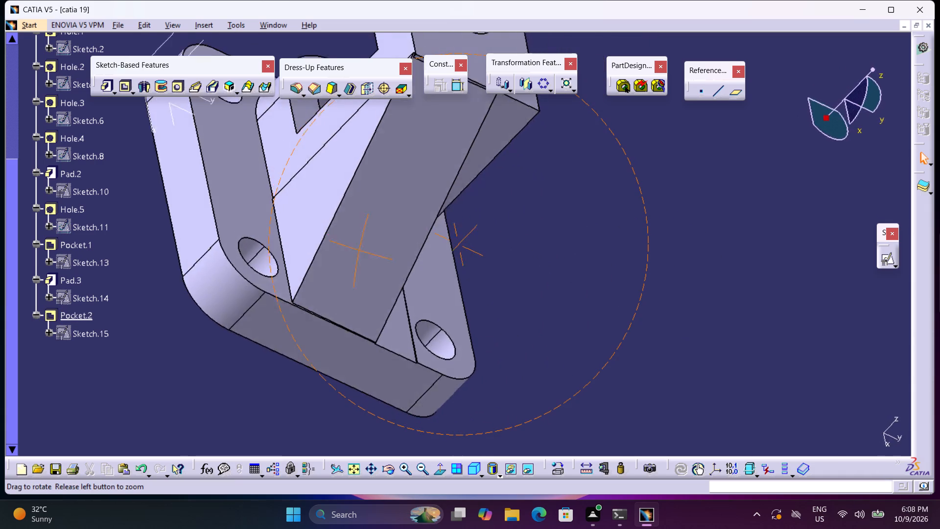
{"action": "middle_click_drag", "start_coordinate": [399, 262], "coordinate": [564, 317]}
{"action": "right_click_drag", "start_coordinate": [399, 262], "coordinate": [564, 317]}
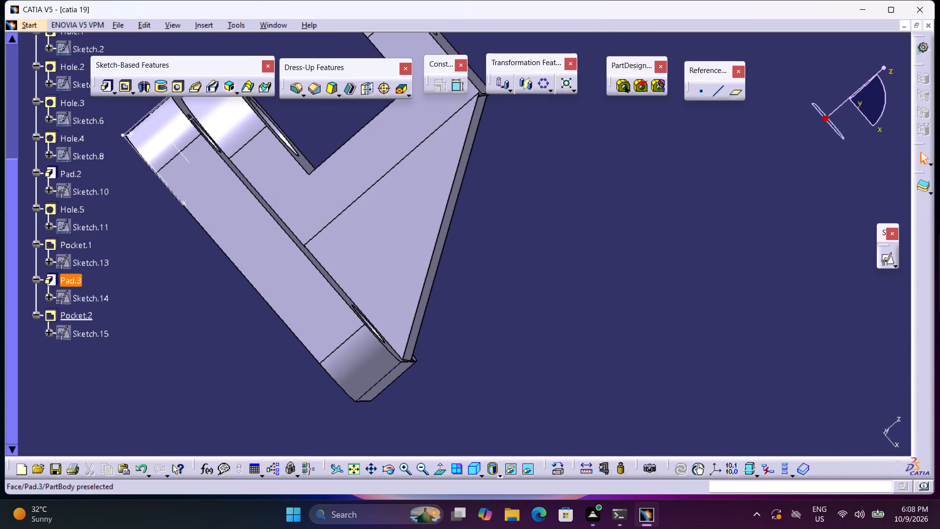
{"action": "left_click", "coordinate": [883, 259]}
{"action": "left_click", "coordinate": [354, 274]}
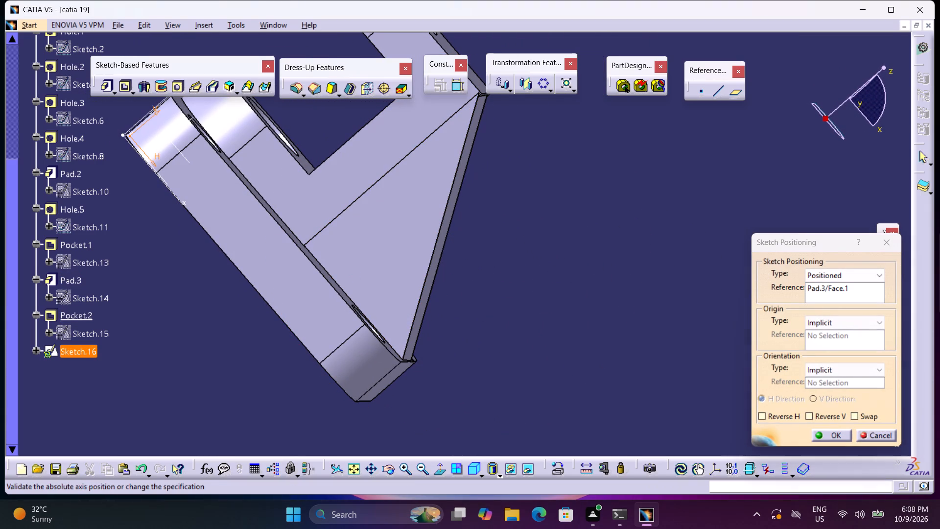
{"action": "left_click", "coordinate": [820, 434]}
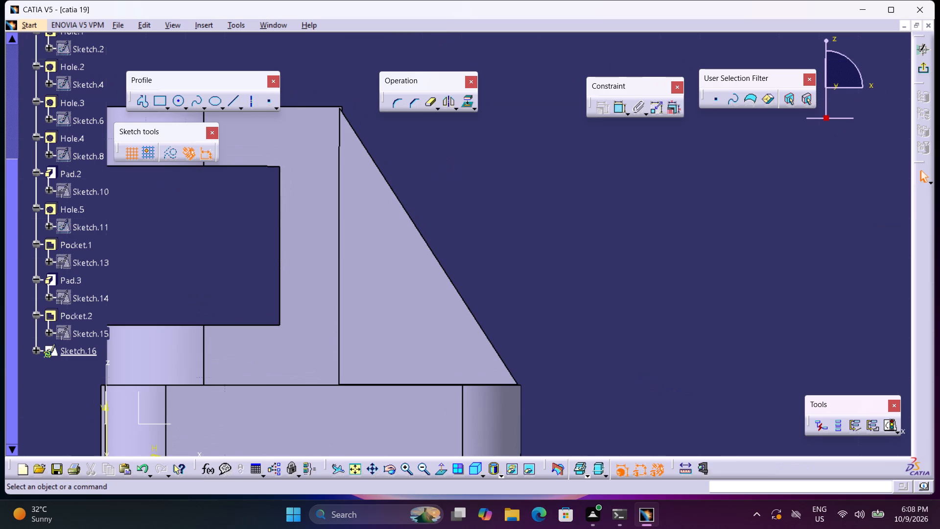
{"action": "left_click", "coordinate": [138, 105]}
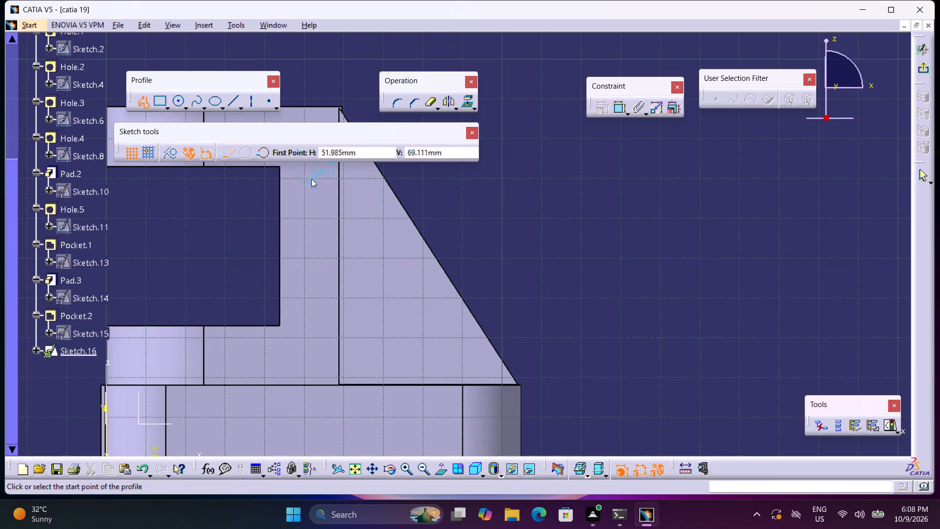
{"action": "left_click", "coordinate": [339, 385]}
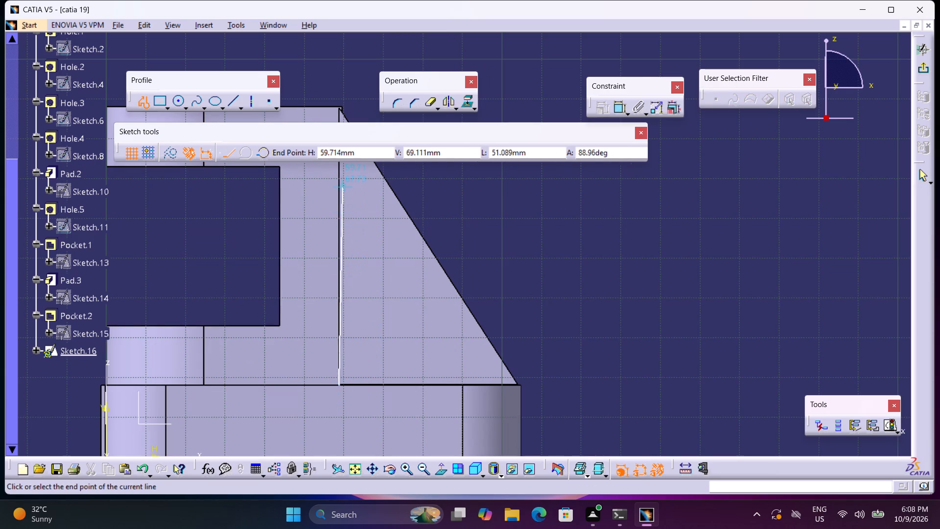
{"action": "left_click", "coordinate": [339, 105]}
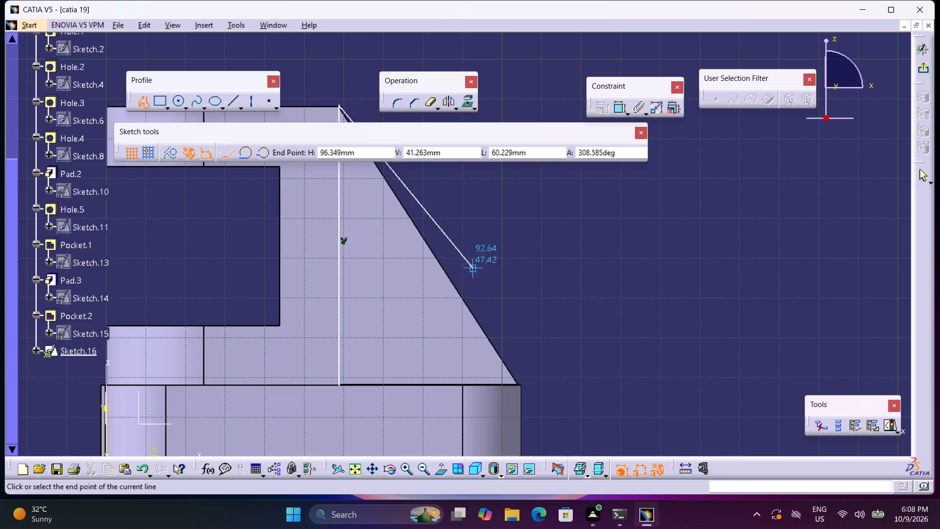
{"action": "left_click", "coordinate": [521, 385]}
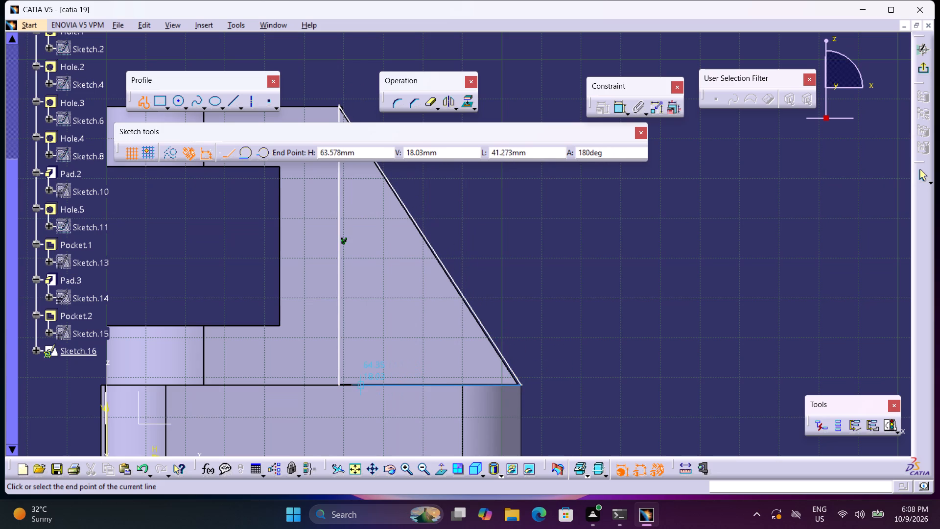
{"action": "left_click", "coordinate": [338, 384]}
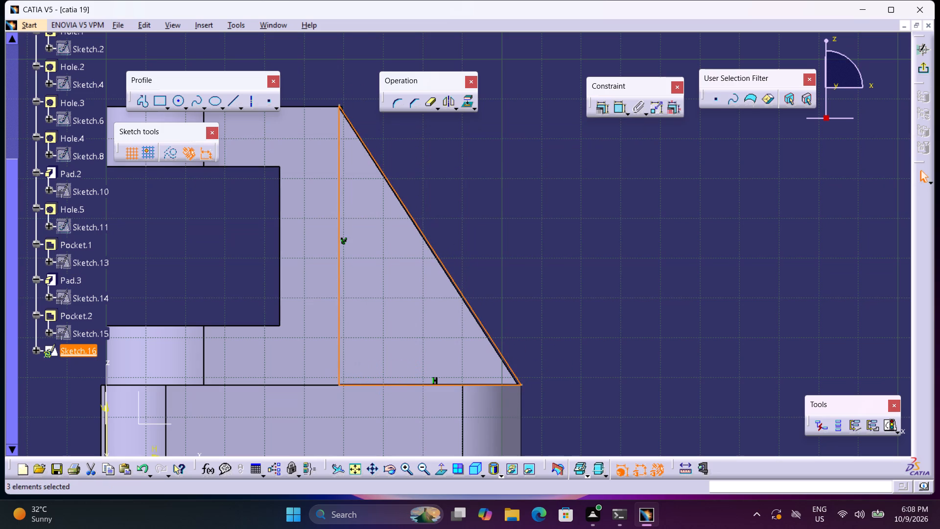
{"action": "left_click", "coordinate": [919, 72]}
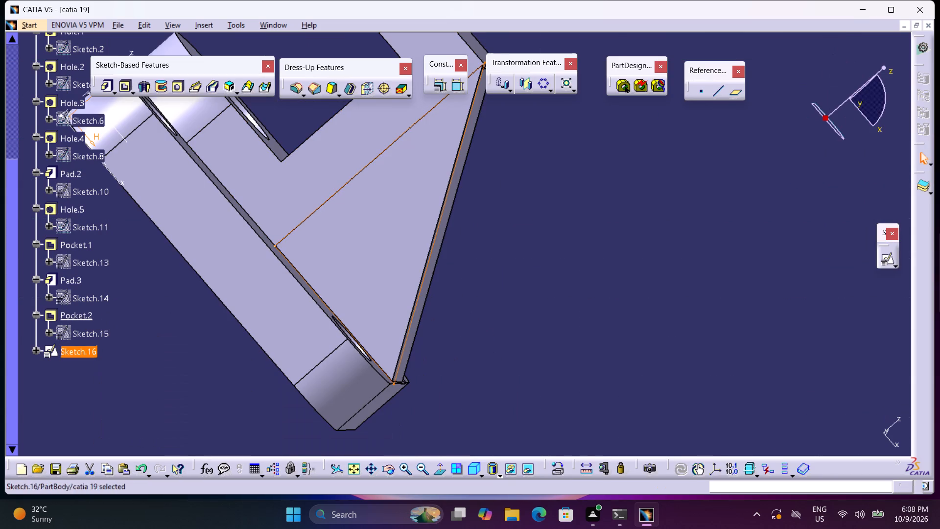
Pocket the new triangle into the rib's opposite side with the Dimension limit and a 16 mm depth.
{"action": "left_click", "coordinate": [121, 92]}
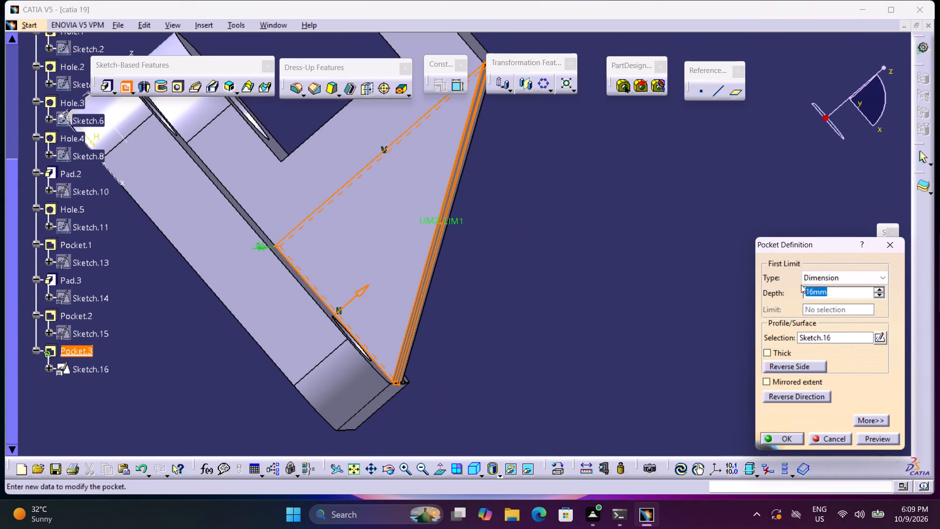
{"action": "left_click", "coordinate": [787, 440]}
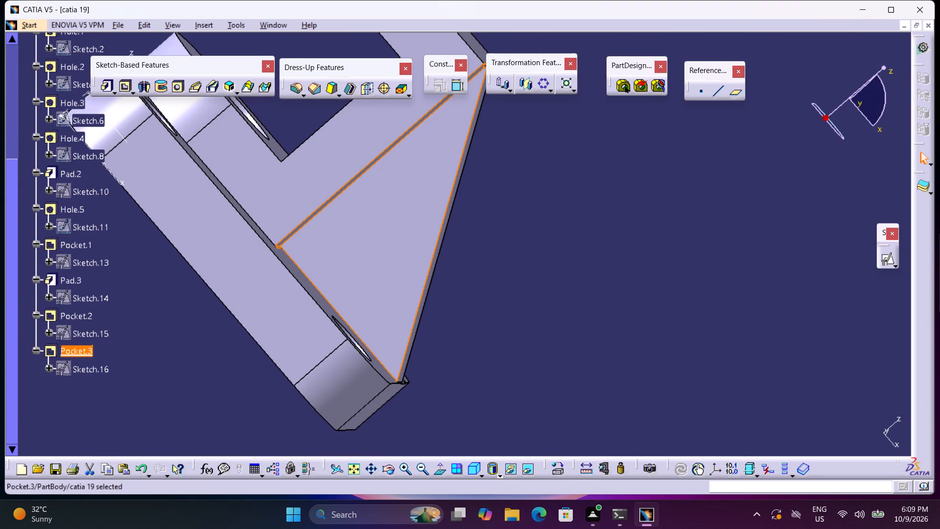
Examine the narrowed rib in isometric view, especially where its top meets the upper edge of the arch pad.
{"action": "left_click", "coordinate": [475, 474]}
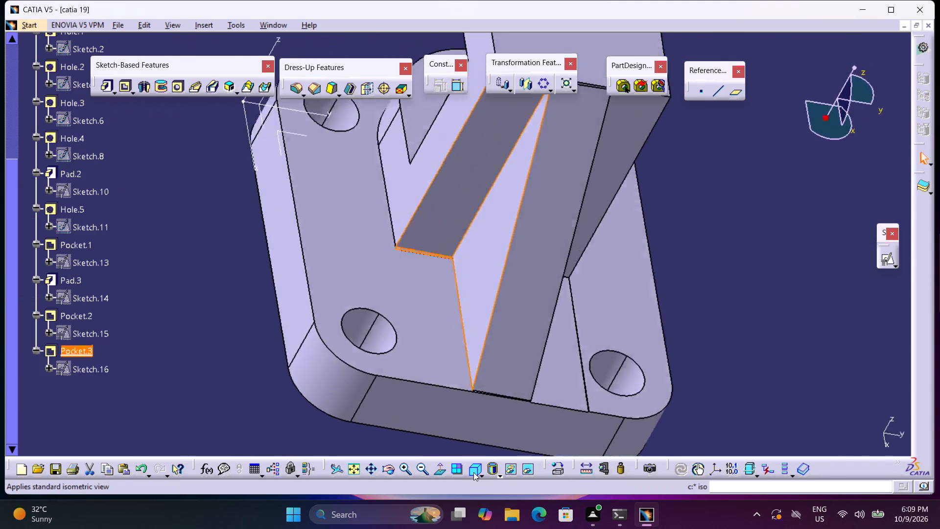
{"action": "middle_click_drag", "start_coordinate": [802, 381], "coordinate": [764, 338]}
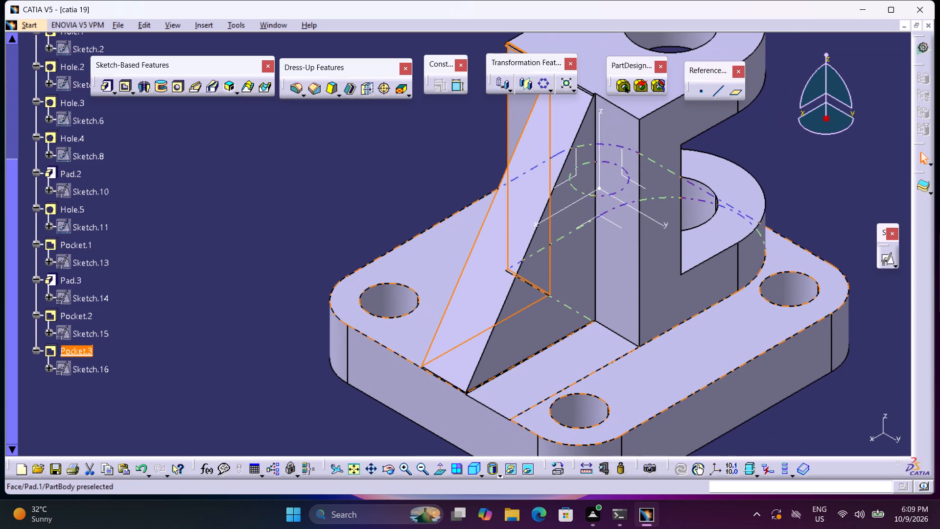
{"action": "left_click", "coordinate": [834, 433]}
{"action": "middle_click_drag", "start_coordinate": [823, 409], "coordinate": [852, 487]}
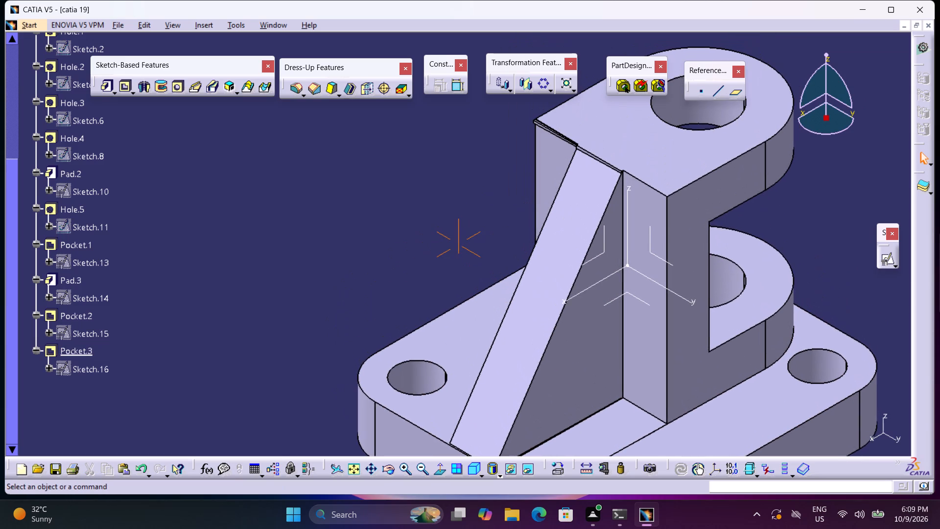
{"action": "middle_click_drag", "start_coordinate": [852, 487], "coordinate": [814, 436]}
{"action": "right_click", "coordinate": [814, 436]}
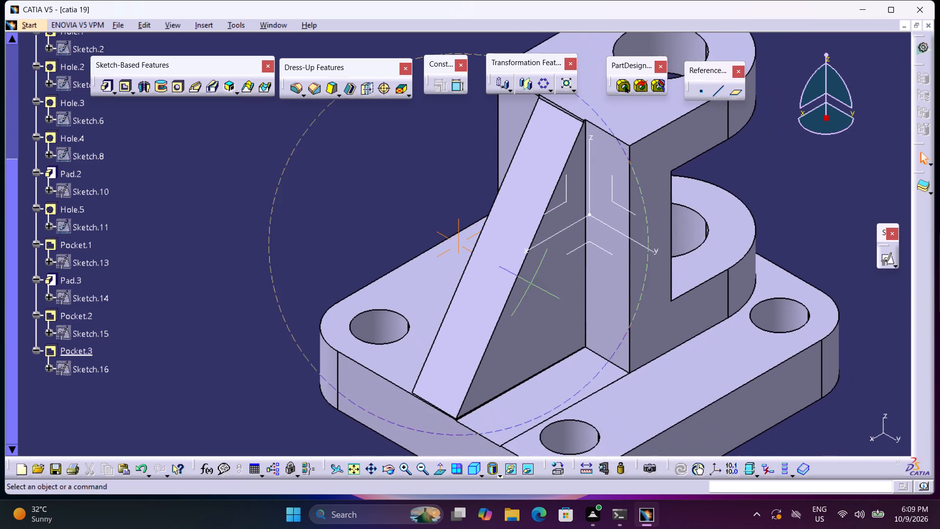
{"action": "middle_click_drag", "start_coordinate": [814, 436], "coordinate": [830, 467]}
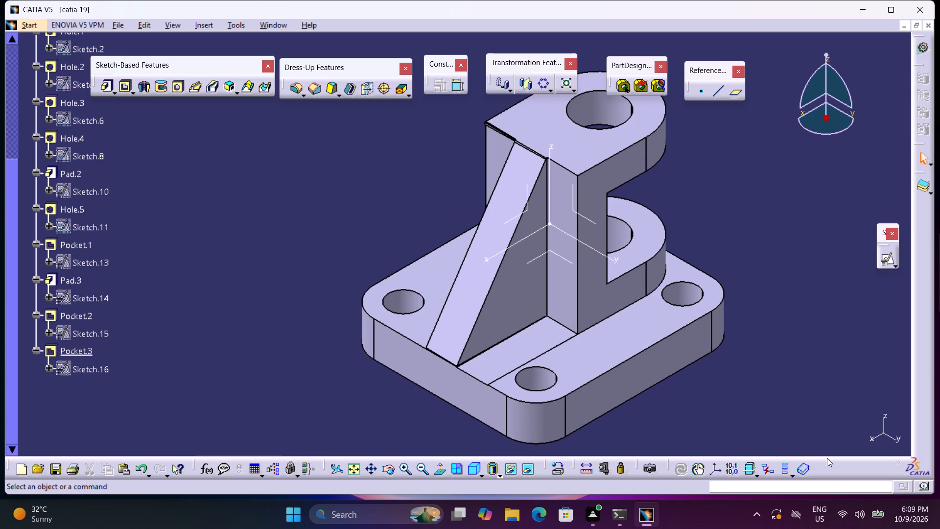
{"action": "middle_click_drag", "start_coordinate": [793, 350], "coordinate": [781, 377]}
{"action": "middle_click", "coordinate": [781, 377]}
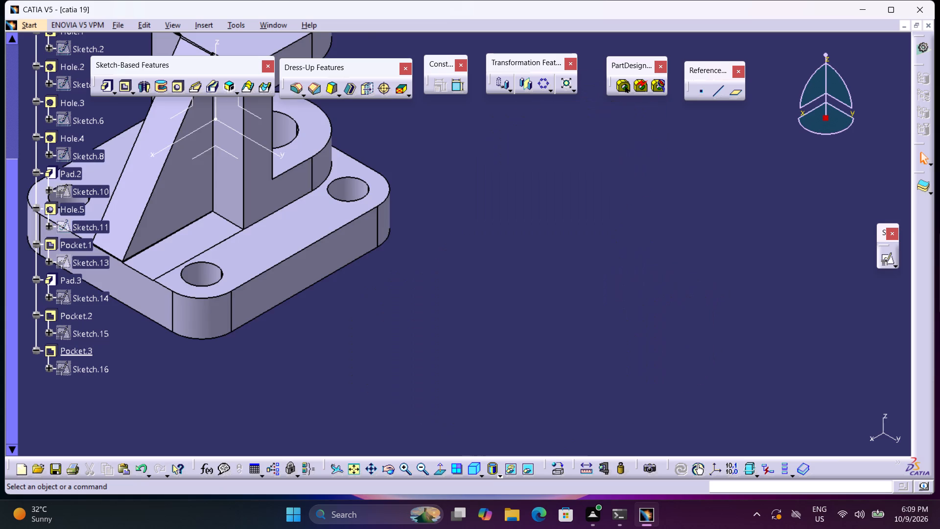
{"action": "middle_click_drag", "start_coordinate": [269, 333], "coordinate": [624, 450]}
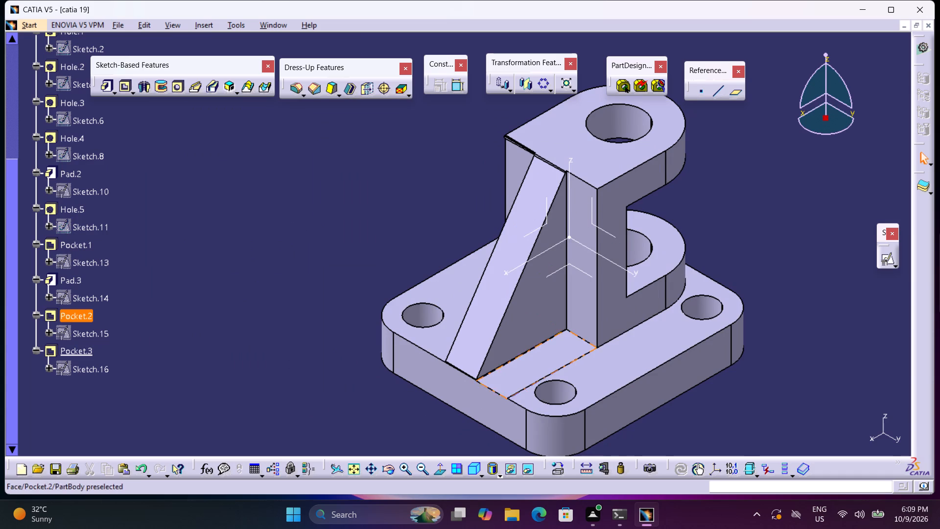
{"action": "middle_click_drag", "start_coordinate": [583, 353], "coordinate": [586, 361]}
{"action": "right_click", "coordinate": [588, 368]}
{"action": "middle_click_drag", "start_coordinate": [618, 257], "coordinate": [623, 295]}
{"action": "right_click", "coordinate": [623, 295]}
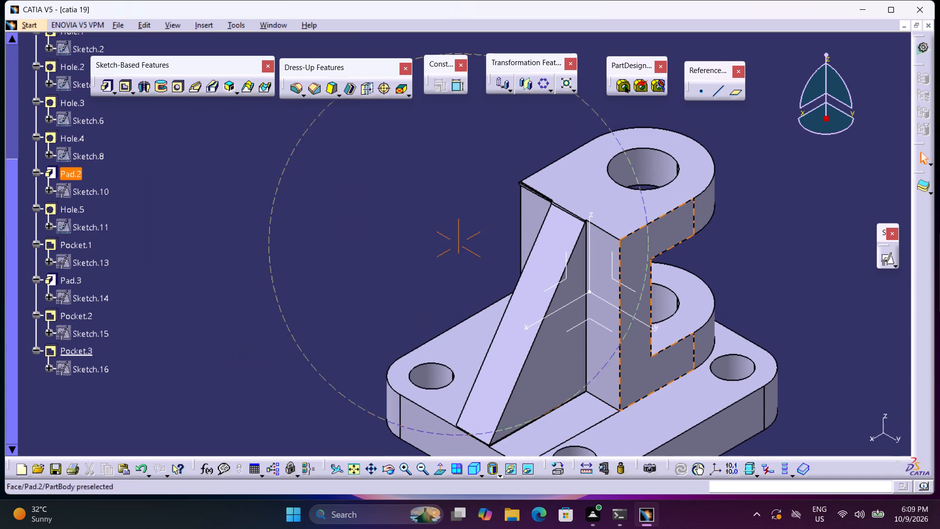
{"action": "middle_click_drag", "start_coordinate": [623, 295], "coordinate": [610, 238]}
{"action": "middle_click", "coordinate": [610, 238]}
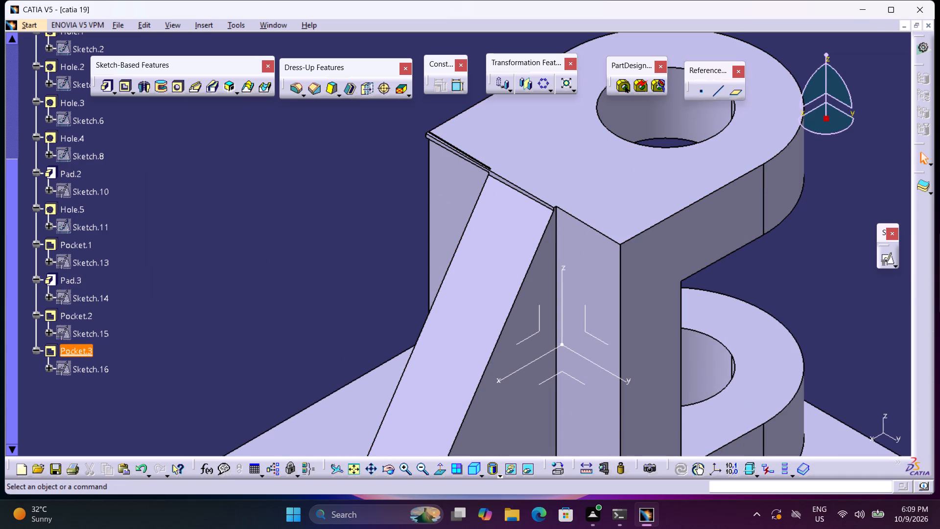
Edit the latest rib pocket's triangle sketch, raising its top vertex just above the arch pad's upper edge, and leave the sketch.
{"action": "double_click", "coordinate": [84, 369]}
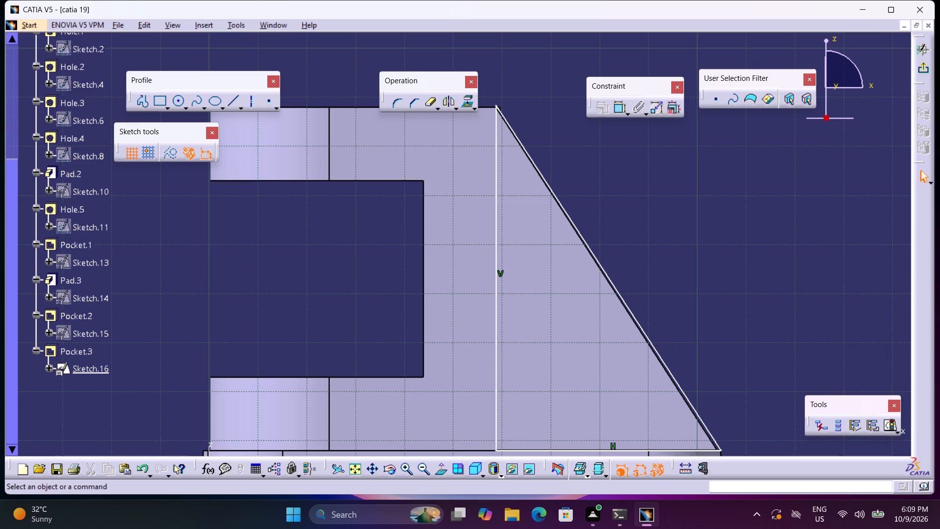
{"action": "left_click", "coordinate": [496, 105]}
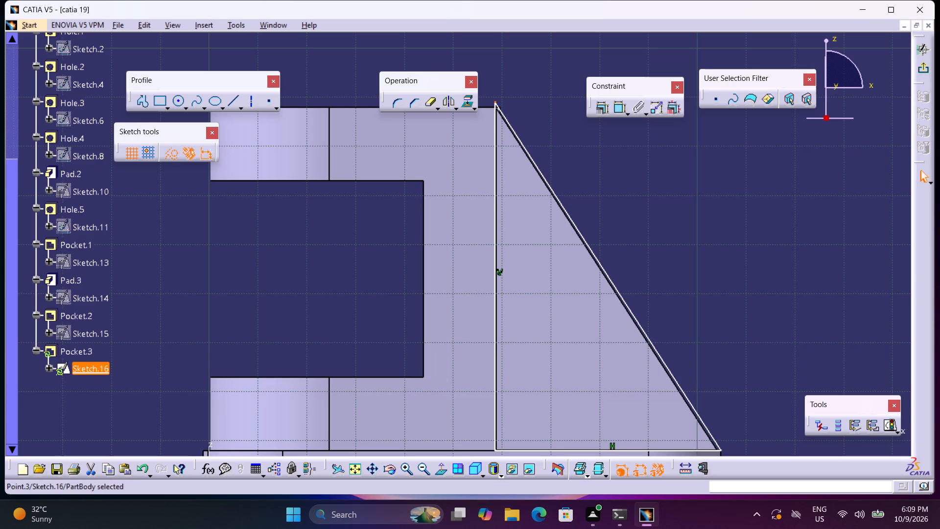
{"action": "left_click", "coordinate": [925, 72]}
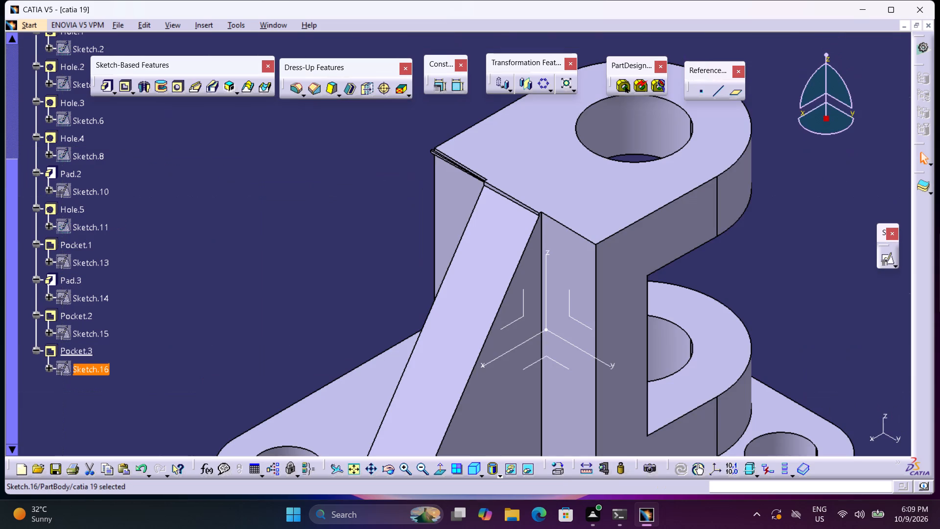
{"action": "double_click", "coordinate": [80, 370]}
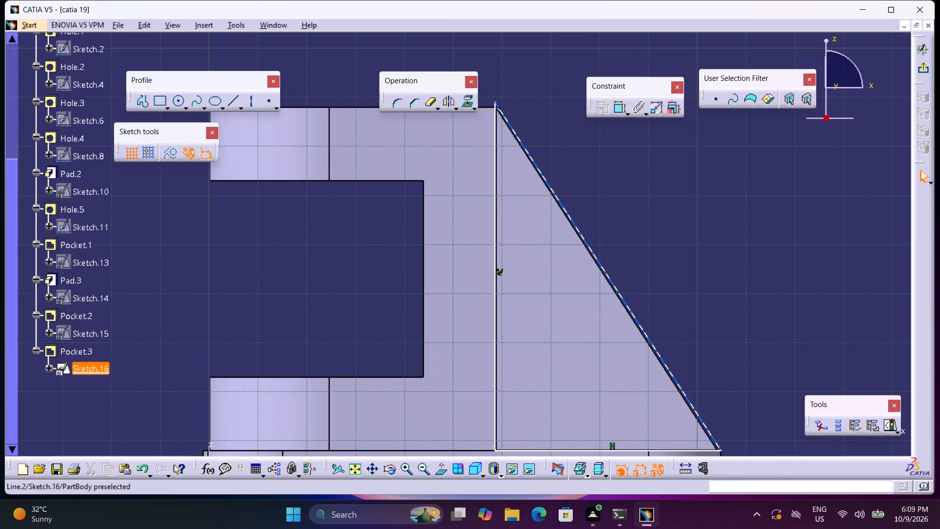
{"action": "left_click", "coordinate": [496, 100]}
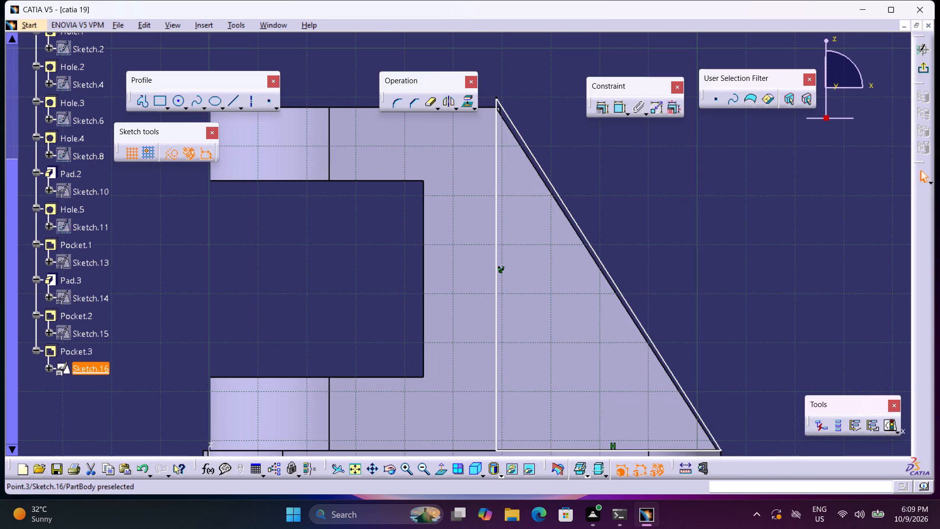
{"action": "left_click", "coordinate": [923, 73]}
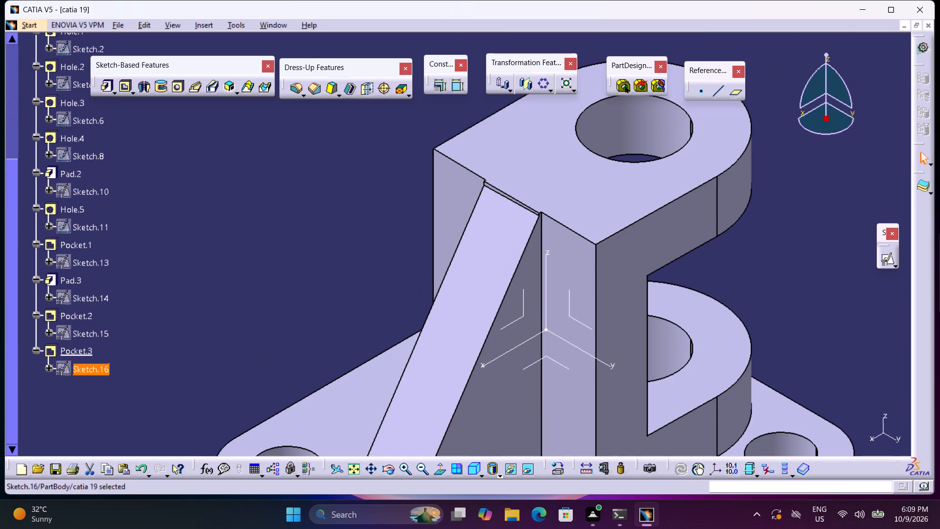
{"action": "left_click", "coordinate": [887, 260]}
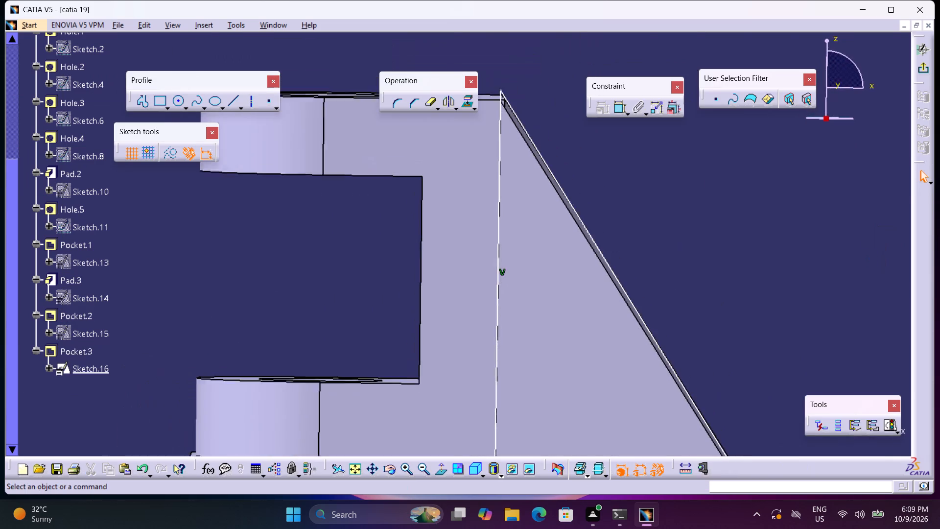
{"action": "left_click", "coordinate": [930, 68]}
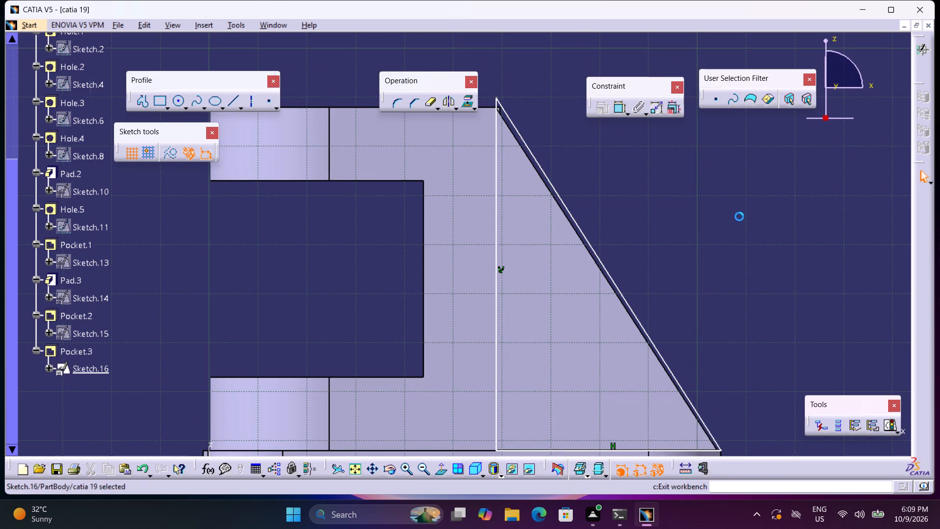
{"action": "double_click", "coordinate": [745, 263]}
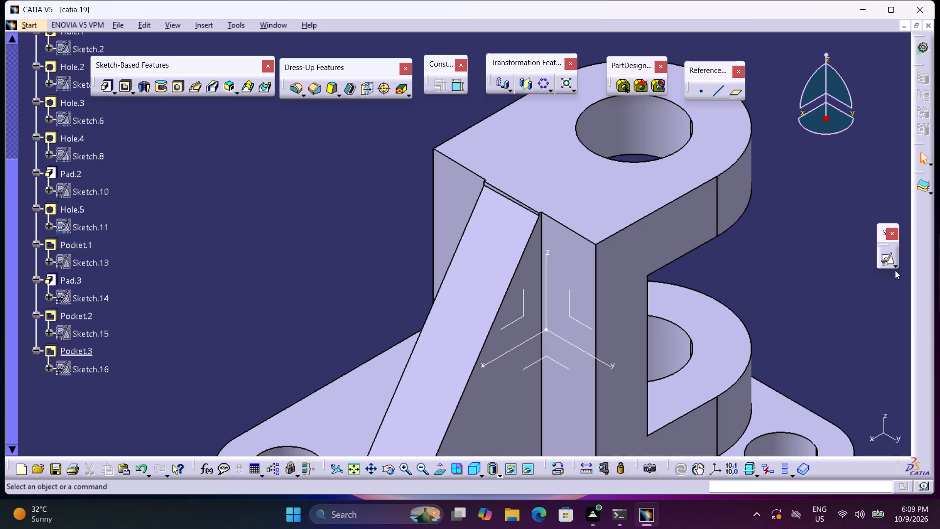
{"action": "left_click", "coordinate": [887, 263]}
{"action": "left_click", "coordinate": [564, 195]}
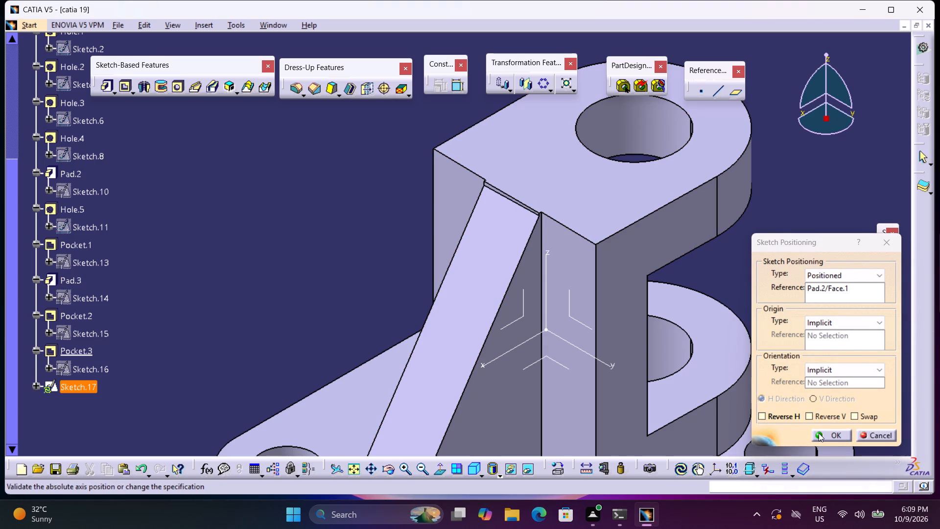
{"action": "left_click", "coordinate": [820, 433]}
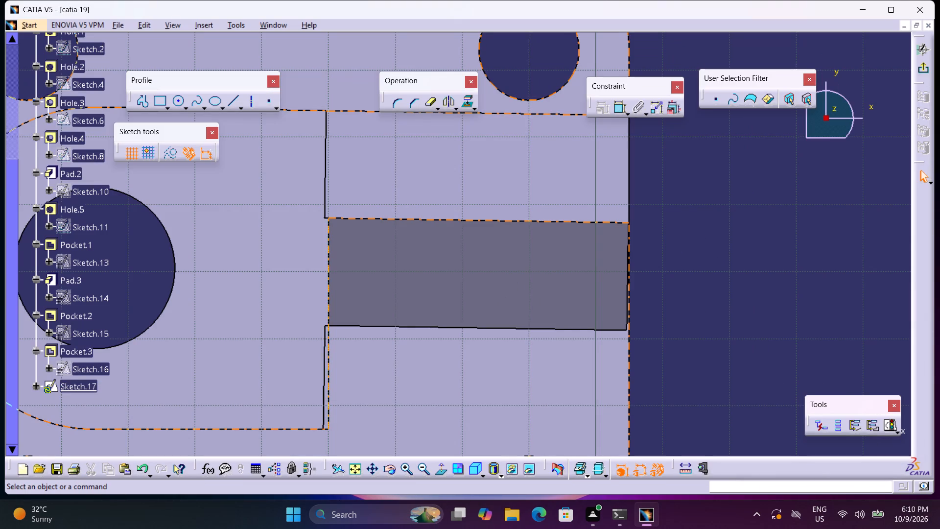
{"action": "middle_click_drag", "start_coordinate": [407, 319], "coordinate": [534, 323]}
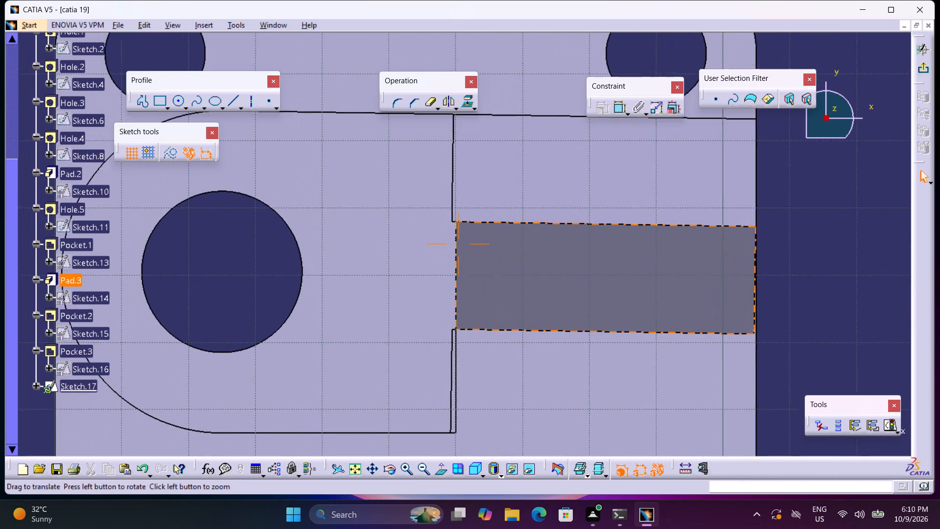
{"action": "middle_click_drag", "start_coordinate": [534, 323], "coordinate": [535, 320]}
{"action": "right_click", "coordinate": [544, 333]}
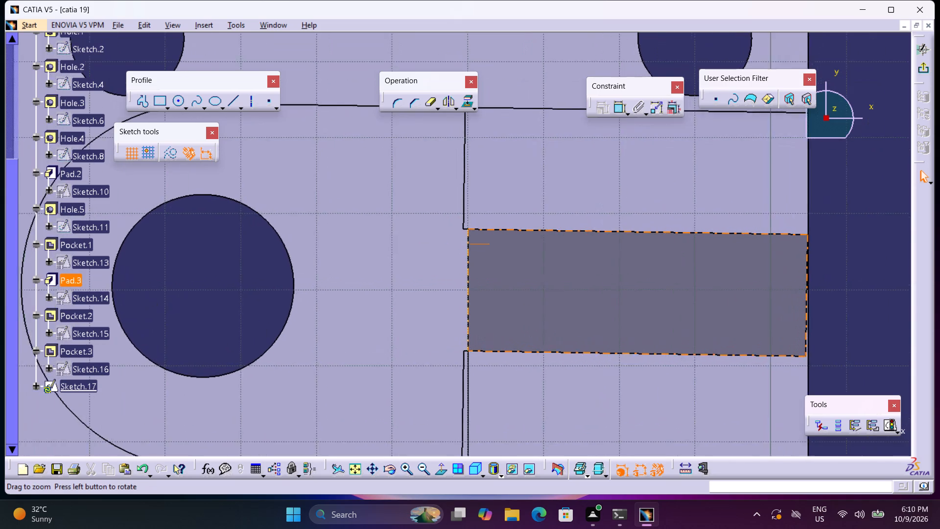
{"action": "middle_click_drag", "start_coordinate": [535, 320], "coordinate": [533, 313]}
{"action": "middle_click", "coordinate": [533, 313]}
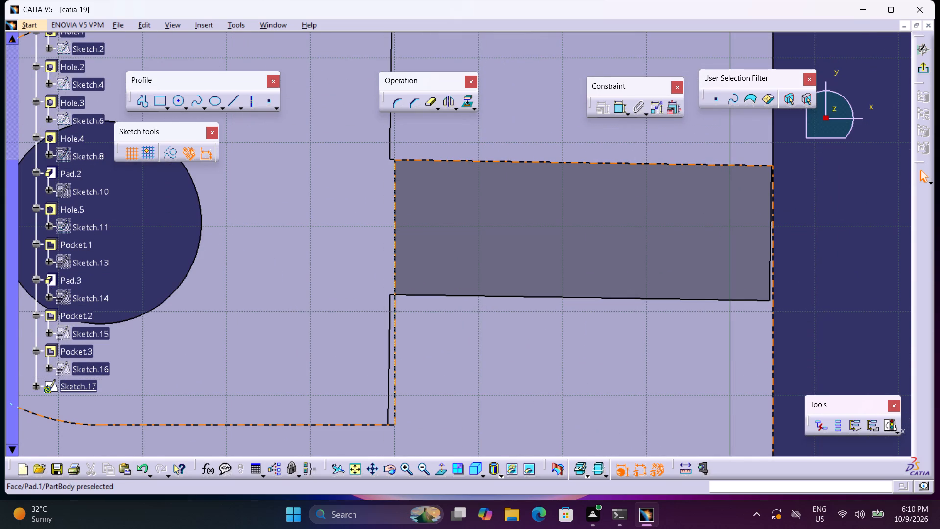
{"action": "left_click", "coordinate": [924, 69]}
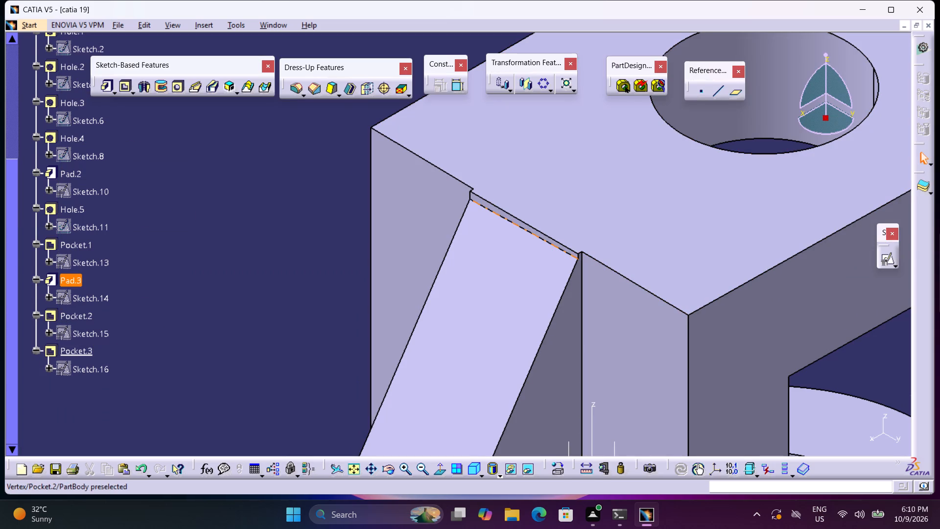
Start a positioned sketch on the rib's side face left by the latest pocket, near its top corner, viewed normal to the face.
{"action": "middle_click_drag", "start_coordinate": [515, 257], "coordinate": [514, 276]}
{"action": "right_click", "coordinate": [522, 292]}
{"action": "scroll", "coordinate": [522, 292], "scroll_direction": "down", "scroll_amount": 1}
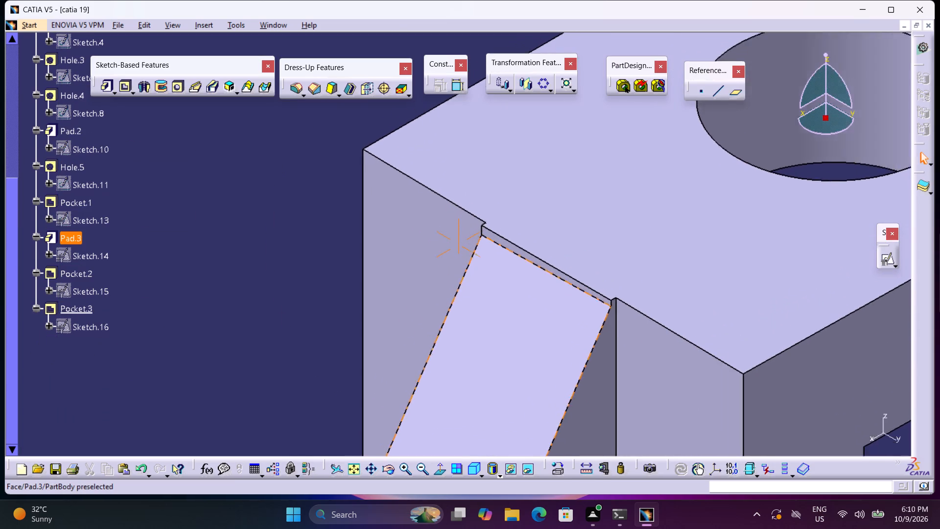
{"action": "middle_click_drag", "start_coordinate": [514, 276], "coordinate": [509, 169]}
{"action": "scroll", "coordinate": [650, 202], "scroll_direction": "up", "scroll_amount": 1}
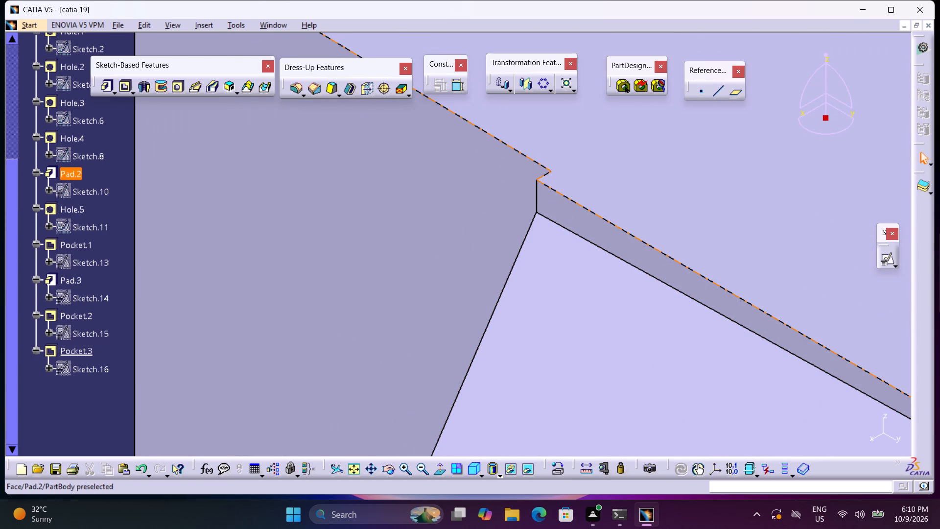
{"action": "middle_click_drag", "start_coordinate": [670, 246], "coordinate": [609, 268]}
{"action": "scroll", "coordinate": [445, 248], "scroll_direction": "down", "scroll_amount": 1}
{"action": "middle_click_drag", "start_coordinate": [452, 253], "coordinate": [669, 271]}
{"action": "right_click_drag", "start_coordinate": [495, 276], "coordinate": [669, 271]}
{"action": "middle_click_drag", "start_coordinate": [335, 333], "coordinate": [608, 364]}
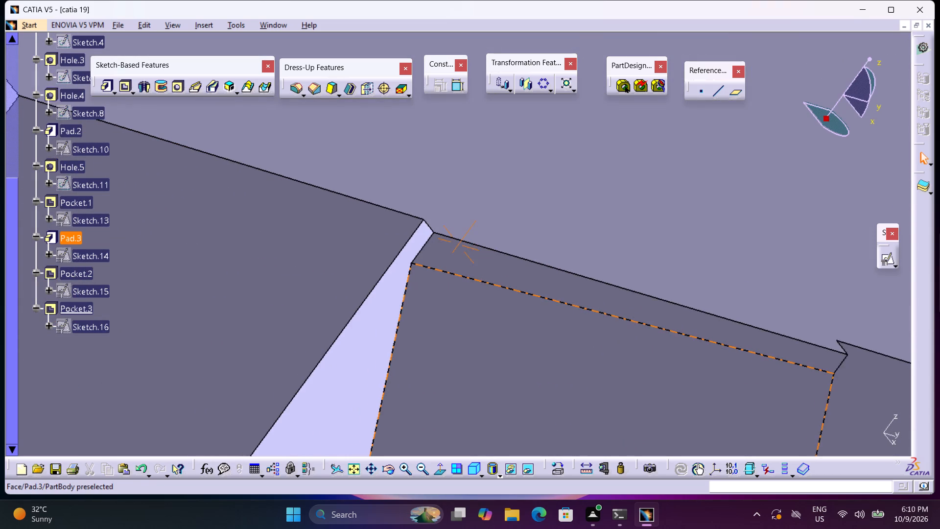
{"action": "middle_click_drag", "start_coordinate": [608, 364], "coordinate": [607, 362]}
{"action": "left_click", "coordinate": [423, 237]}
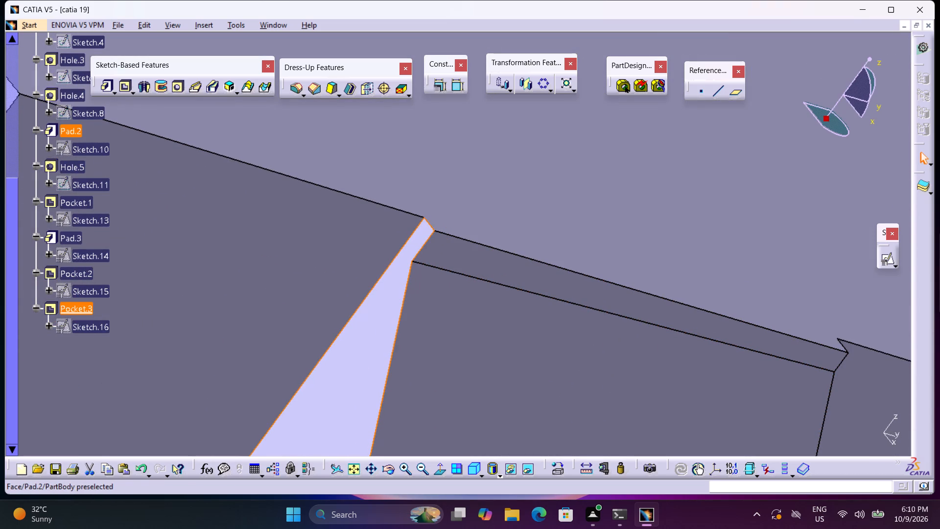
{"action": "left_click", "coordinate": [888, 262]}
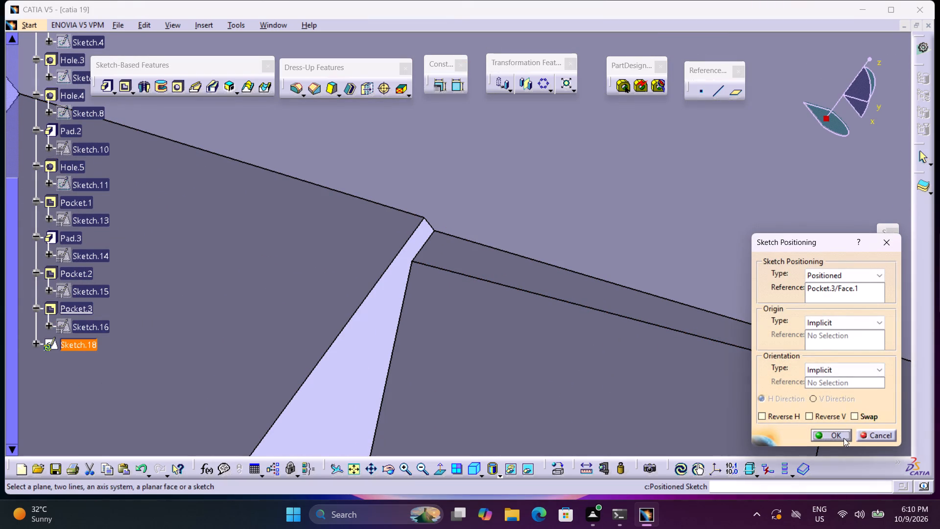
{"action": "left_click", "coordinate": [844, 438]}
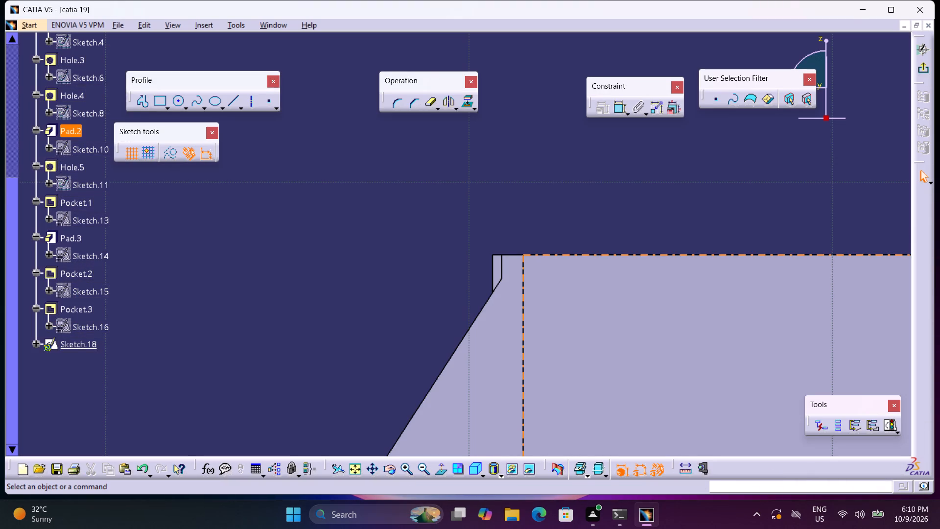
{"action": "left_click", "coordinate": [443, 476]}
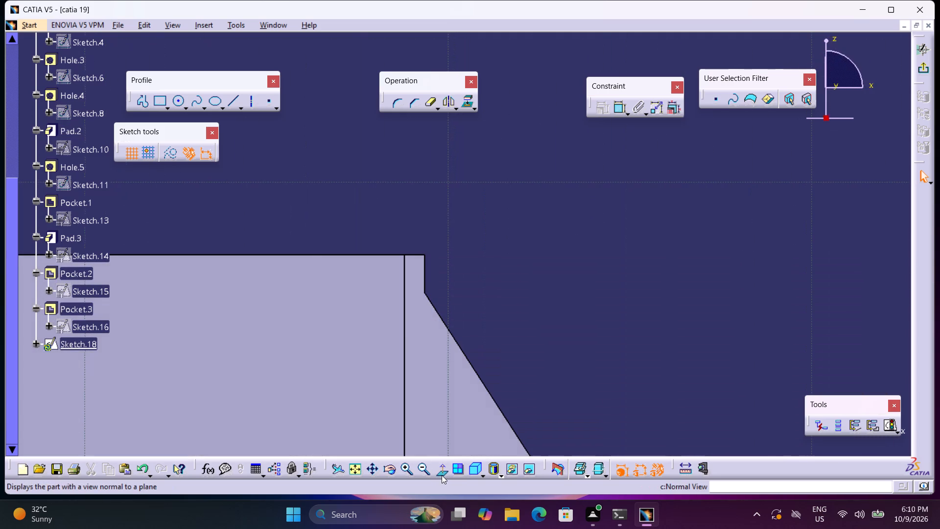
Sketch a closed right triangle over the rib's stepped top corner, with horizontal and vertical legs along its edges and a sloping side about 1.2 mm long.
{"action": "middle_click_drag", "start_coordinate": [559, 376], "coordinate": [568, 480]}
{"action": "right_click", "coordinate": [559, 378]}
{"action": "middle_click_drag", "start_coordinate": [570, 379], "coordinate": [525, 377]}
{"action": "right_click_drag", "start_coordinate": [538, 379], "coordinate": [525, 377]}
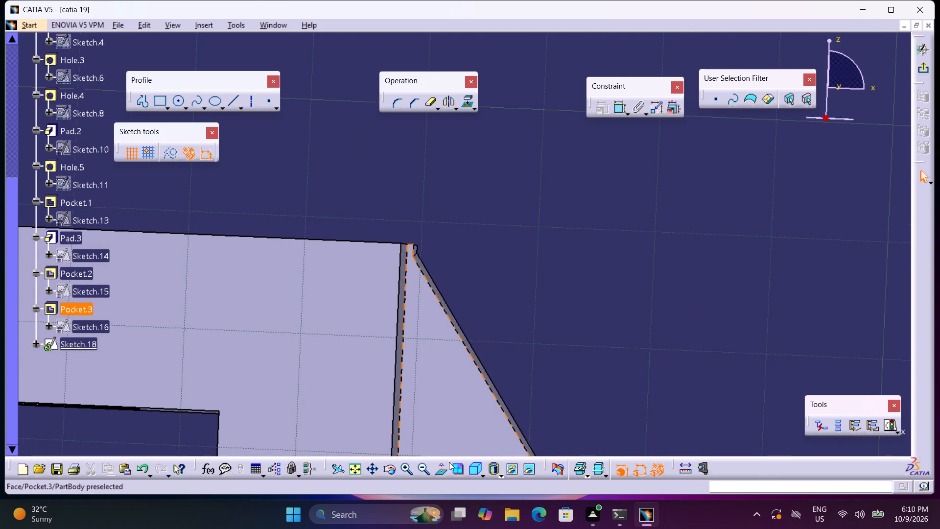
{"action": "left_click", "coordinate": [445, 470]}
{"action": "middle_click", "coordinate": [470, 409]}
{"action": "right_click", "coordinate": [471, 413]}
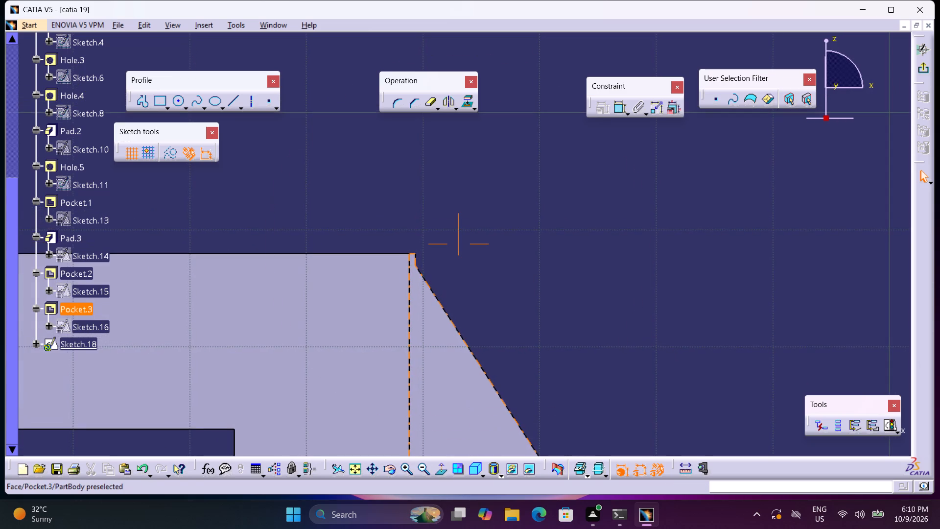
{"action": "middle_click_drag", "start_coordinate": [470, 401], "coordinate": [458, 321]}
{"action": "middle_click_drag", "start_coordinate": [446, 216], "coordinate": [504, 321]}
{"action": "right_click", "coordinate": [518, 372]}
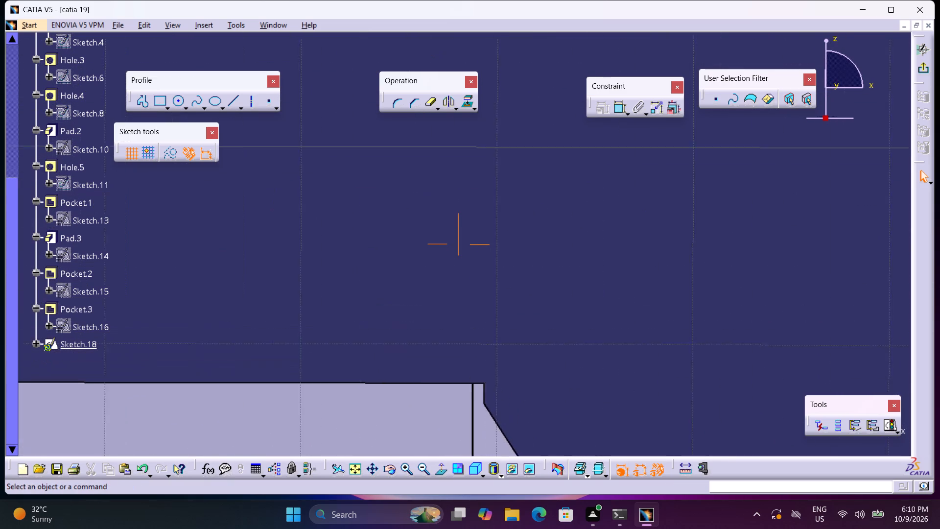
{"action": "middle_click_drag", "start_coordinate": [504, 321], "coordinate": [509, 210]}
{"action": "middle_click_drag", "start_coordinate": [649, 388], "coordinate": [604, 221]}
{"action": "middle_click_drag", "start_coordinate": [609, 409], "coordinate": [601, 265]}
{"action": "middle_click_drag", "start_coordinate": [606, 404], "coordinate": [608, 245]}
{"action": "middle_click", "coordinate": [608, 244]}
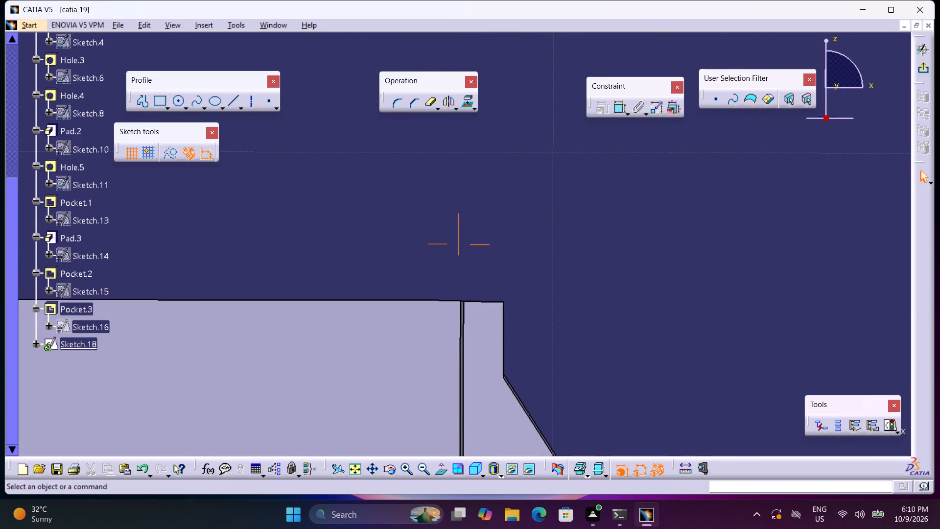
{"action": "middle_click_drag", "start_coordinate": [440, 403], "coordinate": [440, 308]}
{"action": "right_click_drag", "start_coordinate": [442, 380], "coordinate": [440, 308]}
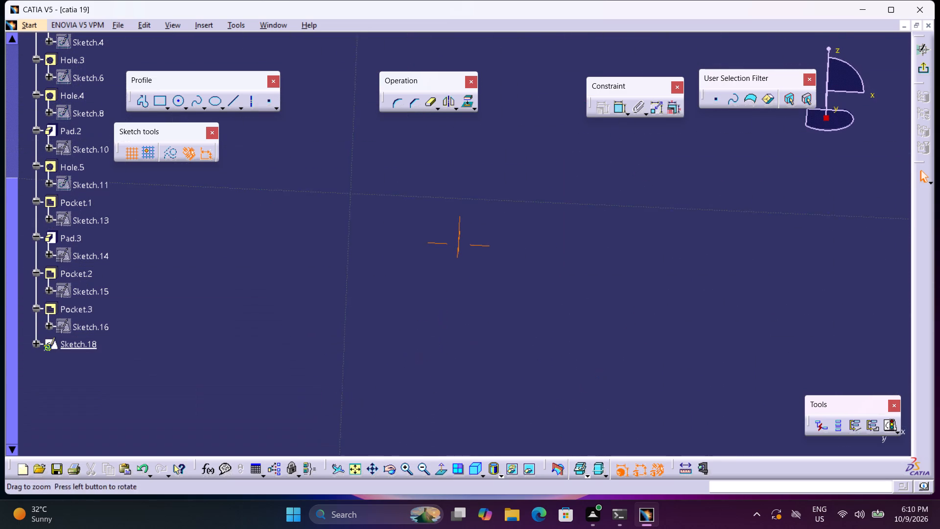
{"action": "middle_click_drag", "start_coordinate": [440, 308], "coordinate": [444, 310]}
{"action": "left_click", "coordinate": [440, 468]}
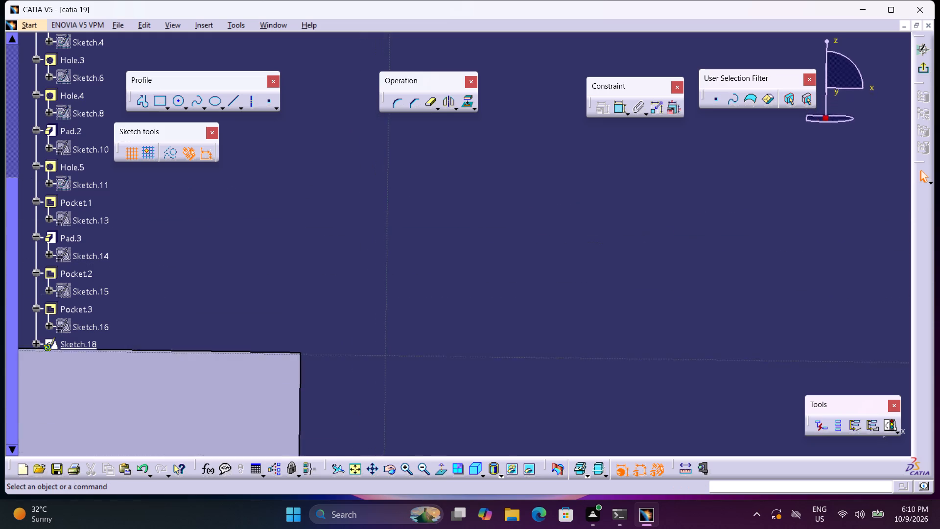
{"action": "middle_click_drag", "start_coordinate": [413, 382], "coordinate": [426, 395]}
{"action": "right_click", "coordinate": [429, 401]}
{"action": "middle_click_drag", "start_coordinate": [422, 368], "coordinate": [422, 353]}
{"action": "middle_click_drag", "start_coordinate": [421, 347], "coordinate": [420, 308]}
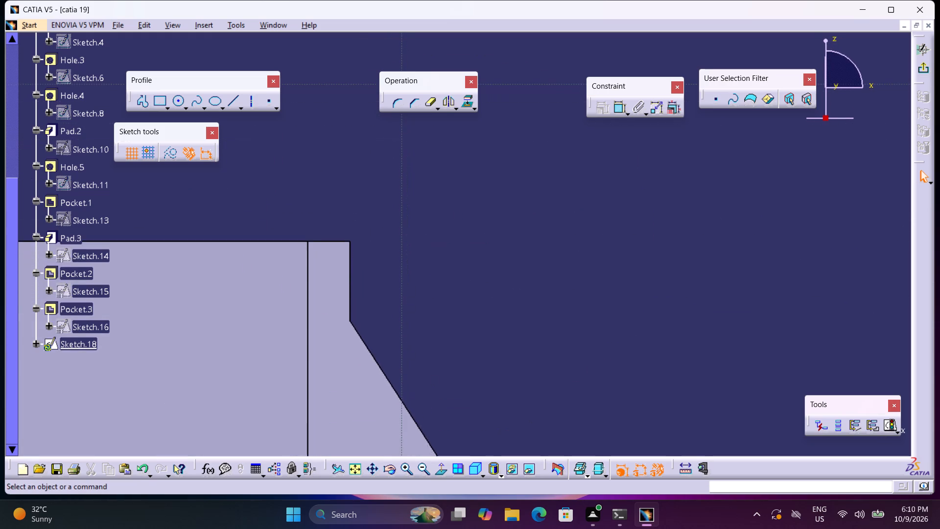
{"action": "middle_click_drag", "start_coordinate": [306, 403], "coordinate": [357, 364]}
{"action": "right_click", "coordinate": [364, 409]}
{"action": "middle_click", "coordinate": [357, 361]}
{"action": "middle_click_drag", "start_coordinate": [357, 355], "coordinate": [356, 350]}
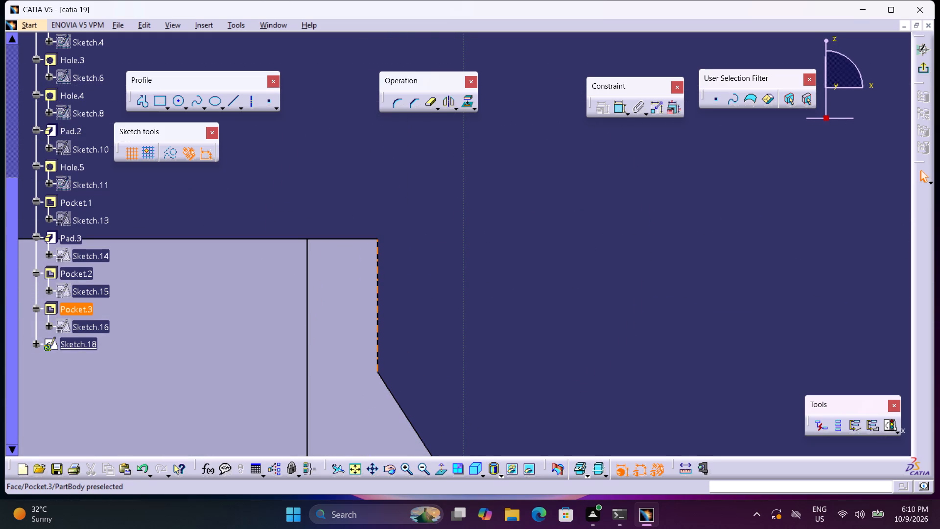
{"action": "left_click", "coordinate": [143, 101]}
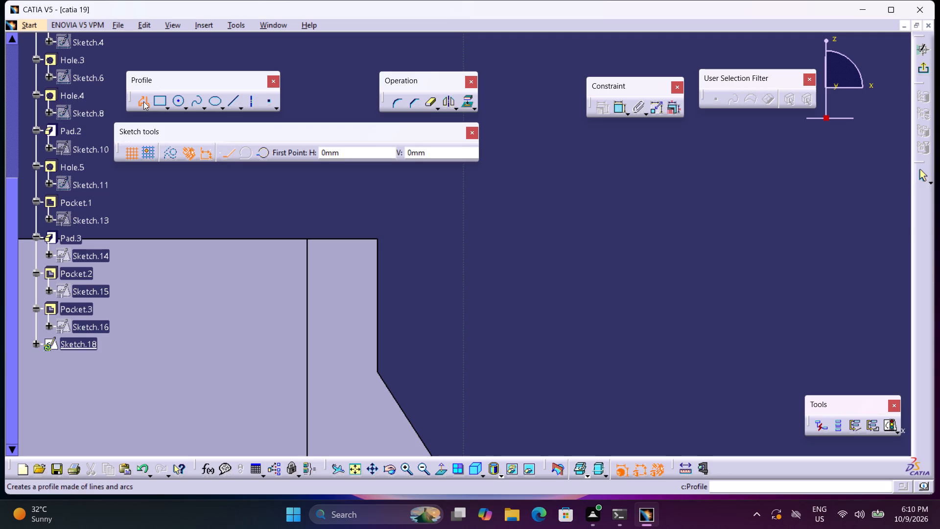
{"action": "left_click", "coordinate": [376, 372]}
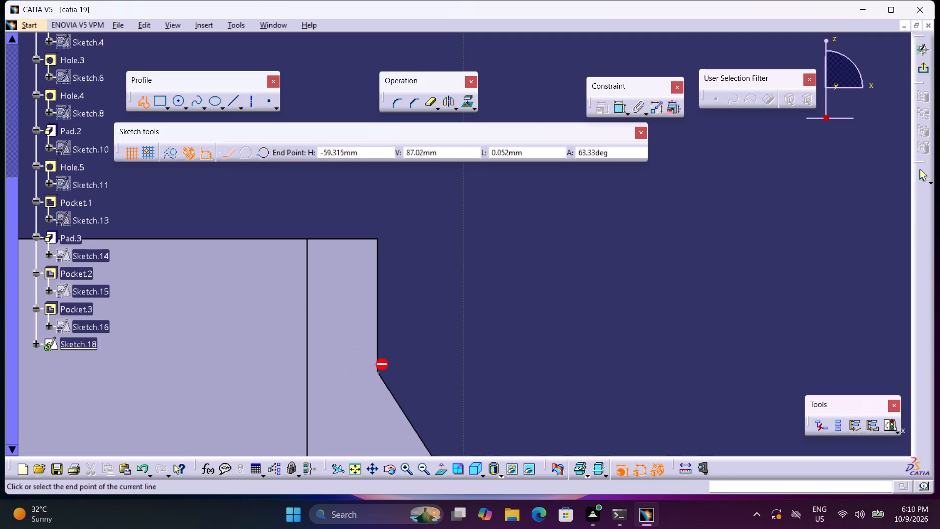
{"action": "left_click", "coordinate": [307, 240]}
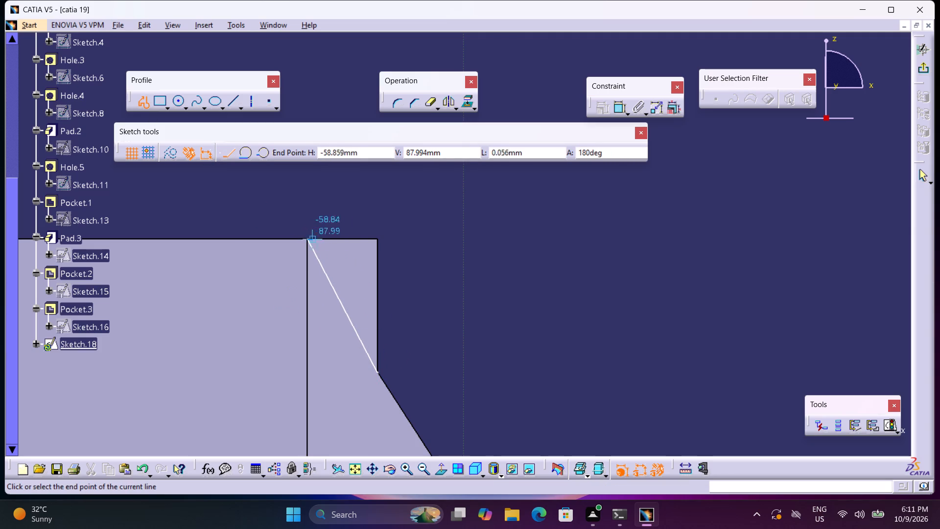
{"action": "left_click", "coordinate": [377, 240]}
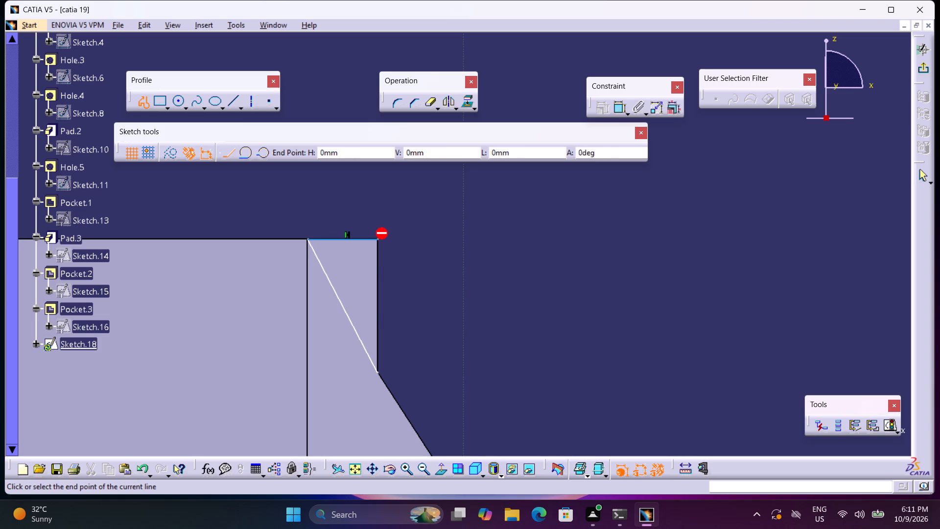
{"action": "left_click", "coordinate": [379, 371]}
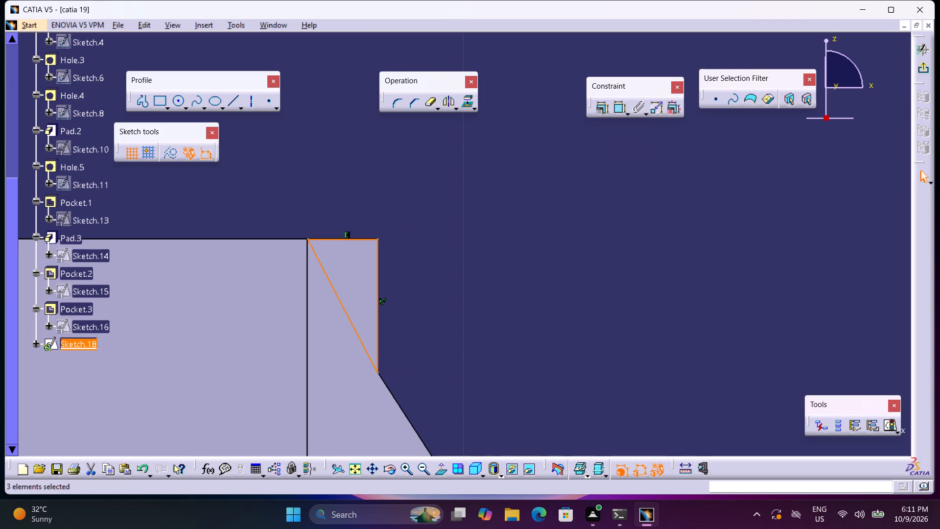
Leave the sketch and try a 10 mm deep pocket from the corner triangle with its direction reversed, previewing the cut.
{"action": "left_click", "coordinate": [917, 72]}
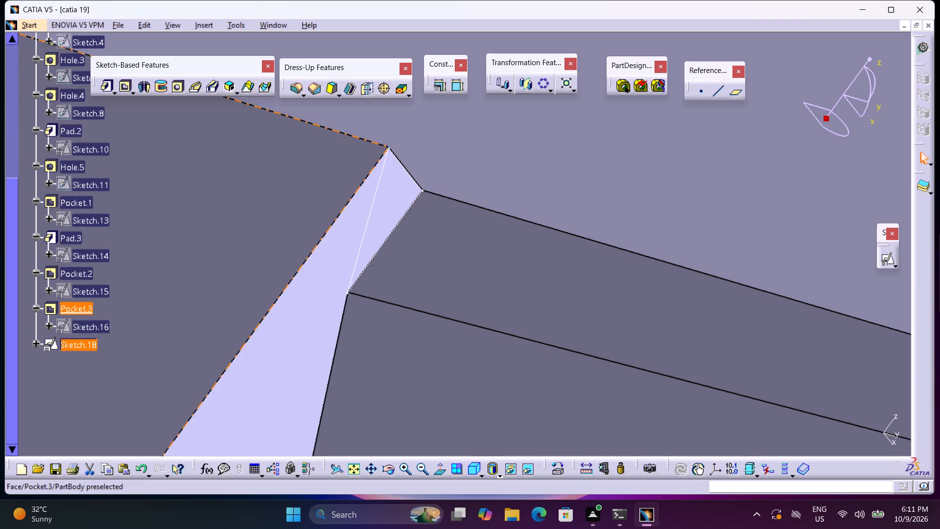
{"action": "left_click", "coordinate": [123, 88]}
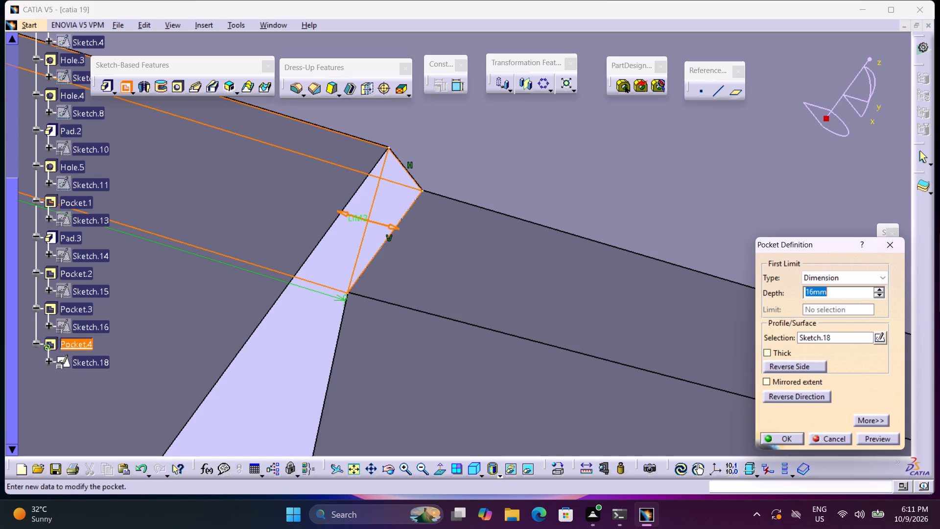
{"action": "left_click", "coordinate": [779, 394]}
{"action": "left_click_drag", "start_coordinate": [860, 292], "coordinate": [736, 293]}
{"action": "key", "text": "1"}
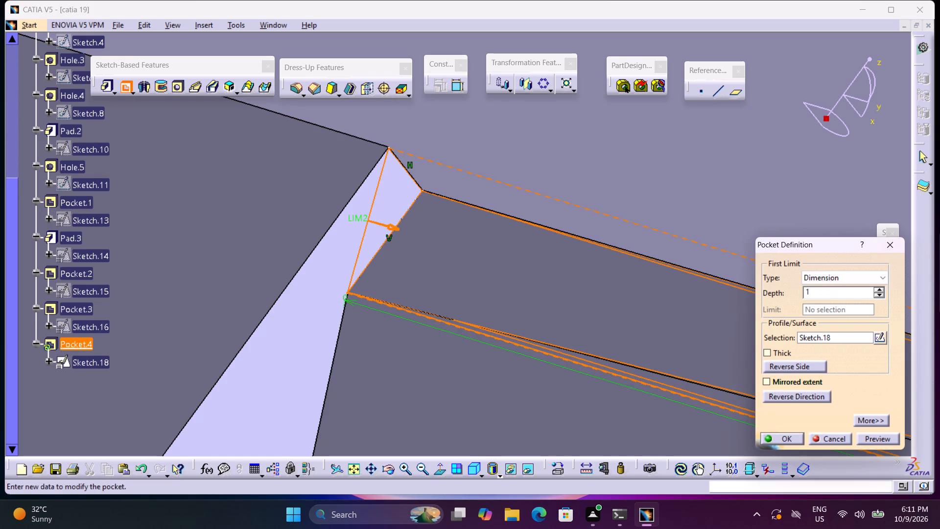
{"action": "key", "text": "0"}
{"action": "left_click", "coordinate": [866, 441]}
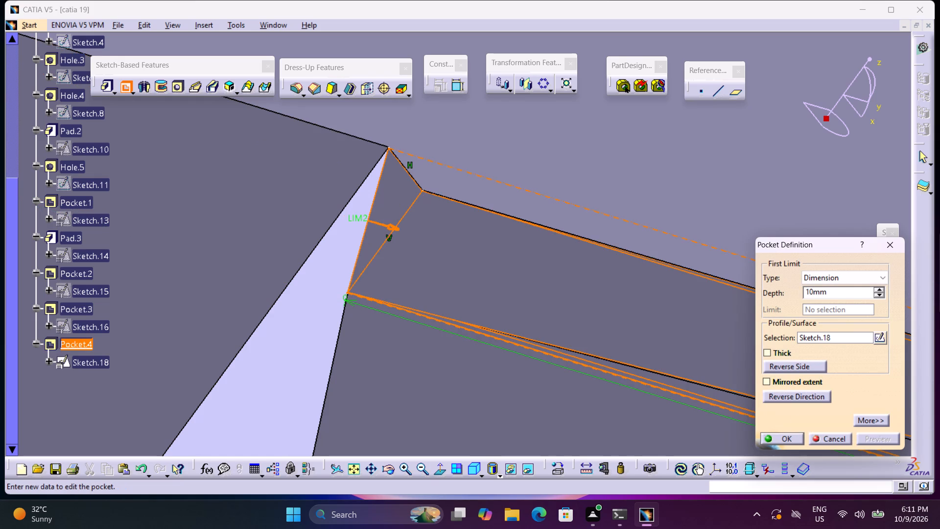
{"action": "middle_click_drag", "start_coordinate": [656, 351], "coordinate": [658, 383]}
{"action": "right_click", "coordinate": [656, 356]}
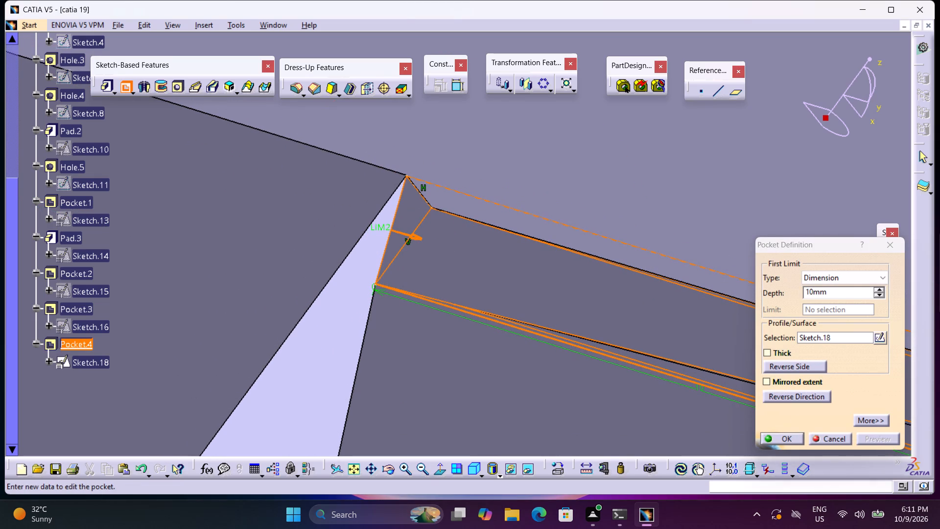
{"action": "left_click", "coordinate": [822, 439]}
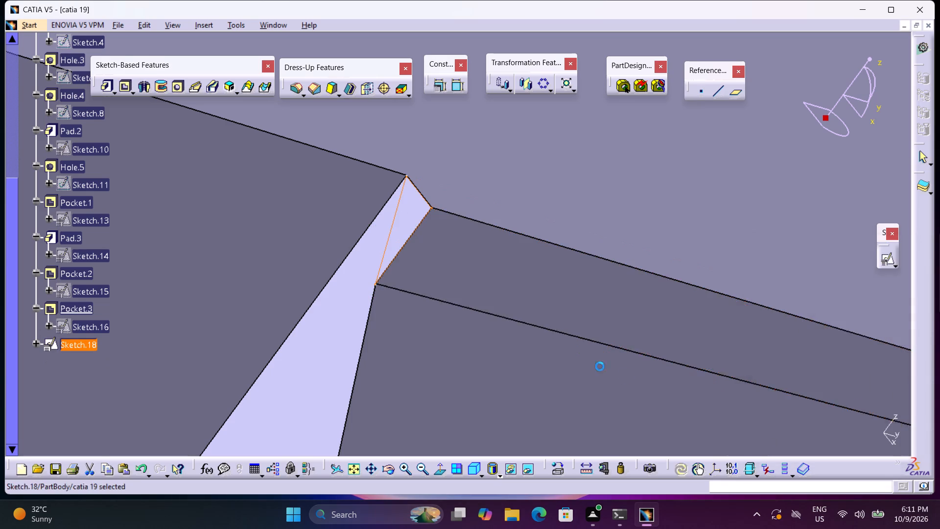
Reopen the corner triangle sketch and lengthen its horizontal leg so its free vertex meets the arch pad's upper corner.
{"action": "double_click", "coordinate": [85, 345]}
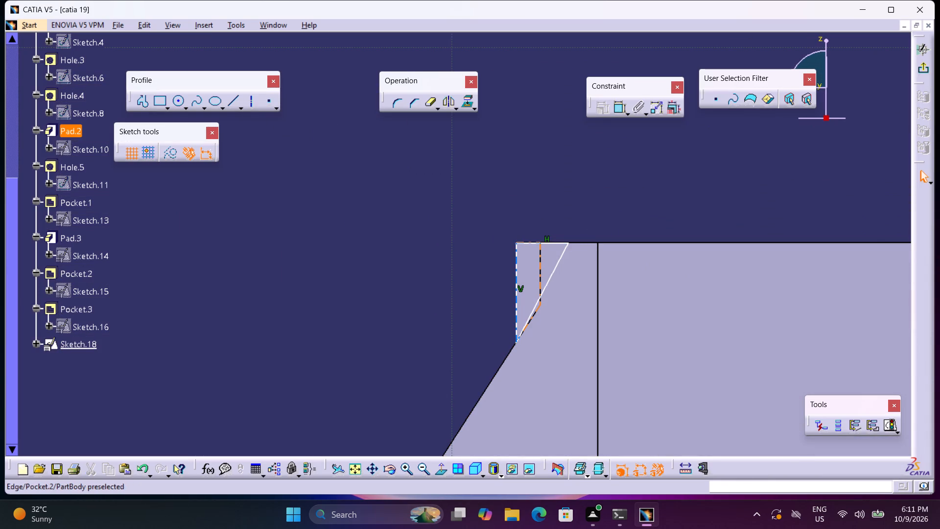
{"action": "left_click", "coordinate": [531, 242]}
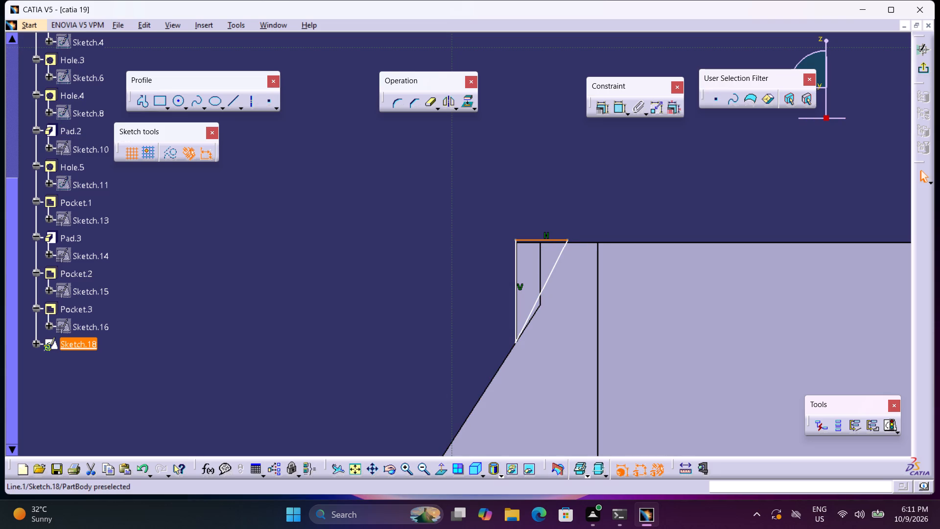
{"action": "left_click_drag", "start_coordinate": [568, 240], "coordinate": [580, 240]}
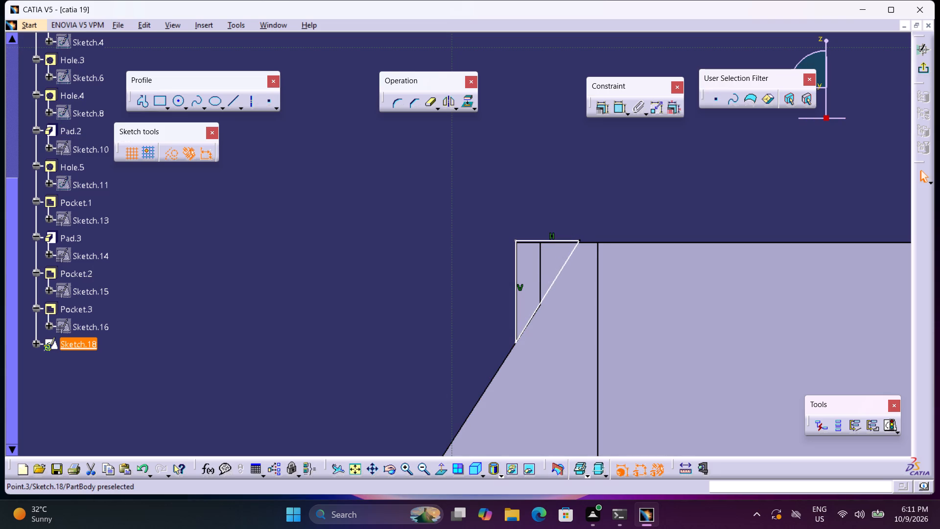
{"action": "left_click_drag", "start_coordinate": [580, 240], "coordinate": [600, 242]}
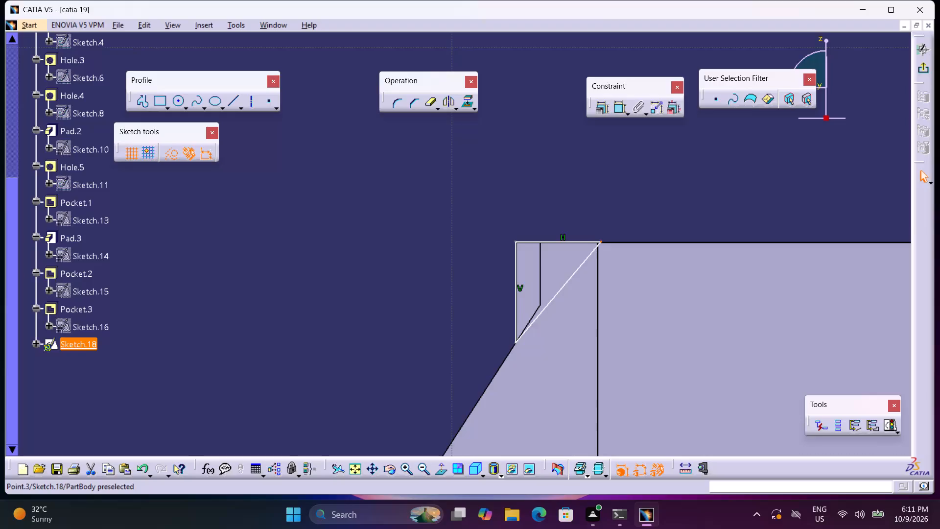
{"action": "middle_click_drag", "start_coordinate": [611, 277], "coordinate": [606, 191]}
{"action": "right_click", "coordinate": [611, 277]}
{"action": "scroll", "coordinate": [609, 248], "scroll_direction": "down", "scroll_amount": 1}
{"action": "middle_click_drag", "start_coordinate": [807, 268], "coordinate": [596, 261]}
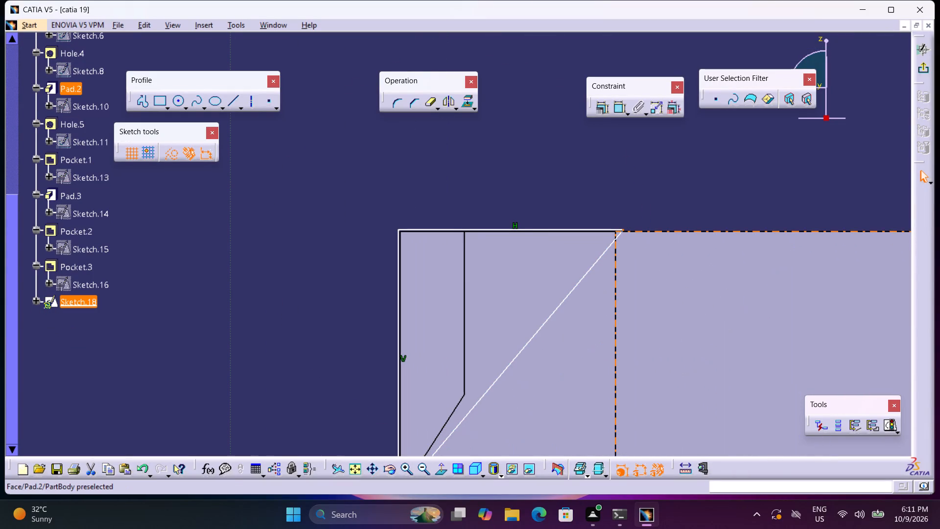
{"action": "left_click_drag", "start_coordinate": [624, 229], "coordinate": [620, 230]}
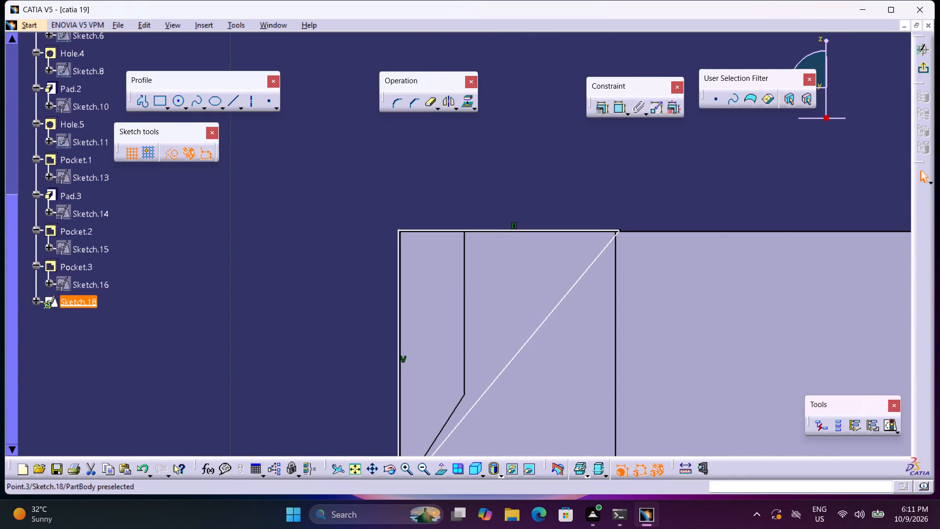
{"action": "left_click_drag", "start_coordinate": [620, 230], "coordinate": [620, 233]}
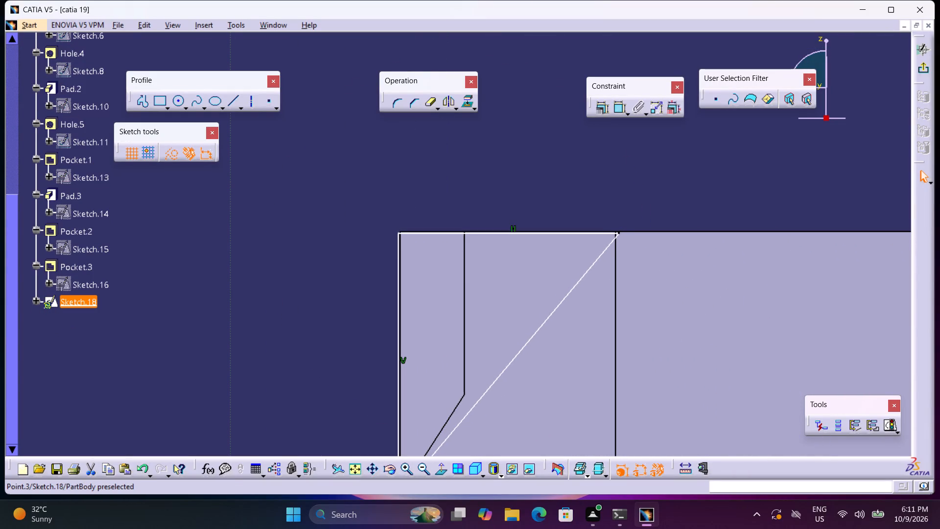
{"action": "left_click_drag", "start_coordinate": [620, 233], "coordinate": [617, 232]}
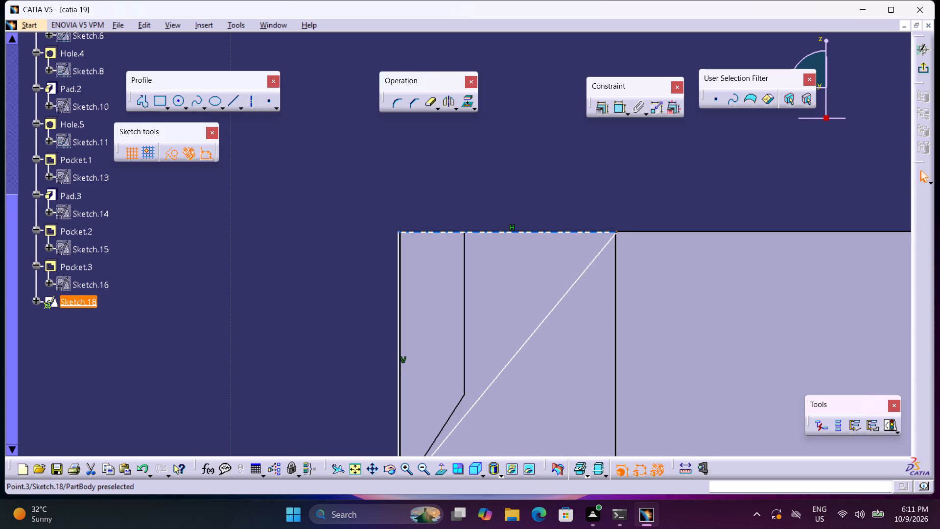
Offset the triangle's horizontal leg slightly above the upper edge and its vertical leg slightly outside the rib's side edge, and leave the sketch.
{"action": "left_click_drag", "start_coordinate": [598, 234], "coordinate": [600, 227]}
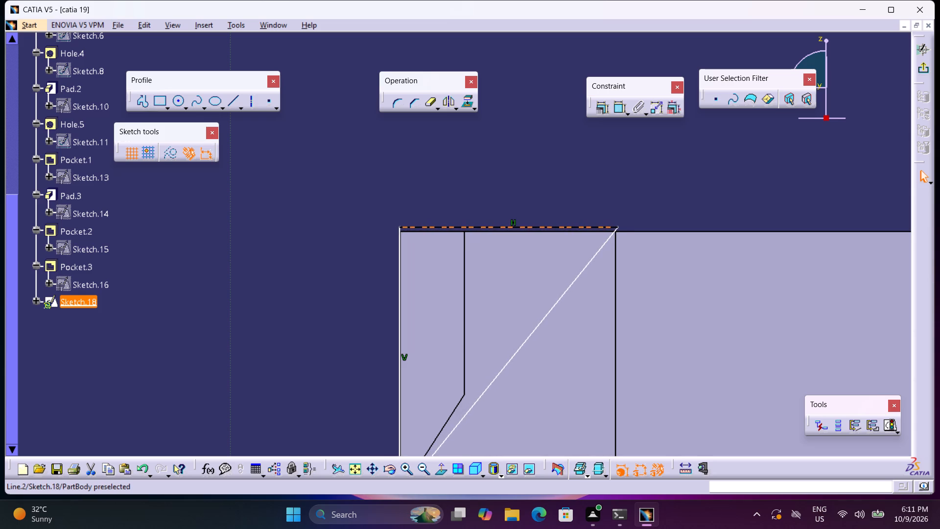
{"action": "left_click_drag", "start_coordinate": [600, 227], "coordinate": [601, 225]}
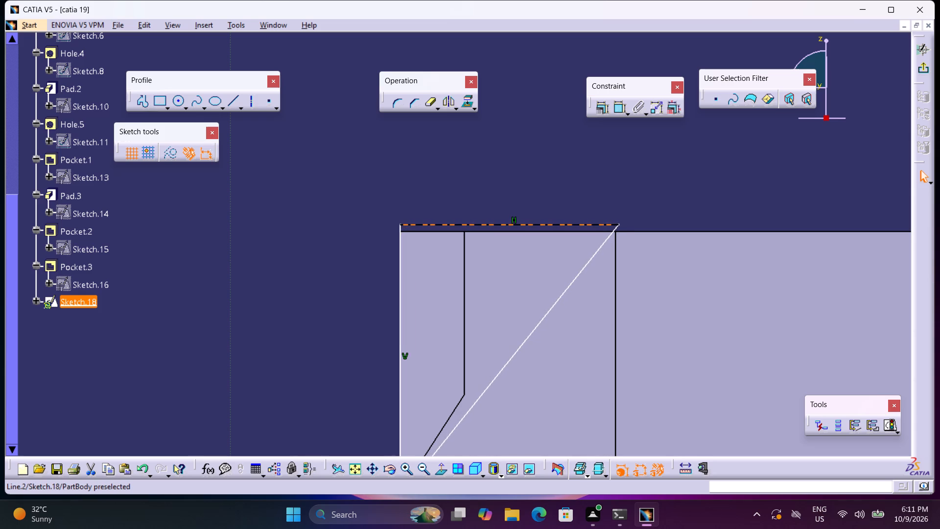
{"action": "left_click_drag", "start_coordinate": [601, 225], "coordinate": [601, 226]}
{"action": "left_click_drag", "start_coordinate": [400, 322], "coordinate": [396, 322]}
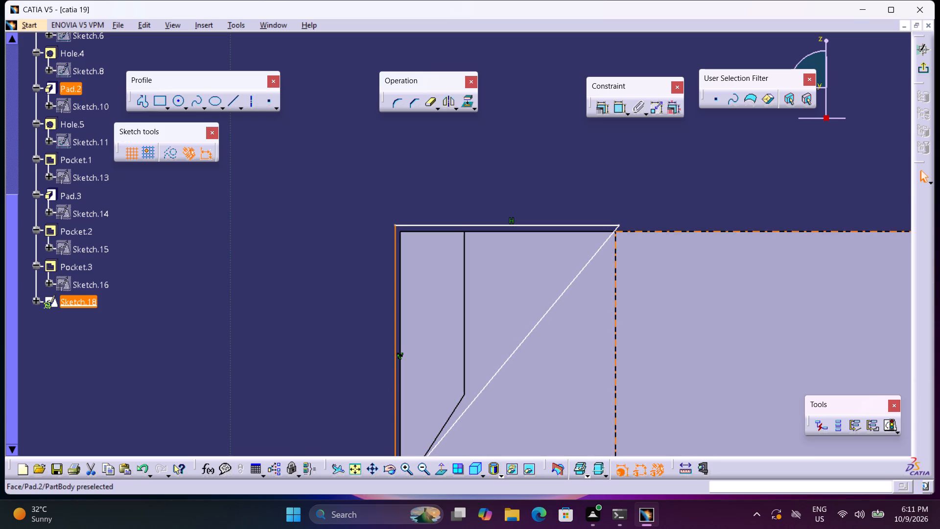
{"action": "left_click", "coordinate": [924, 73]}
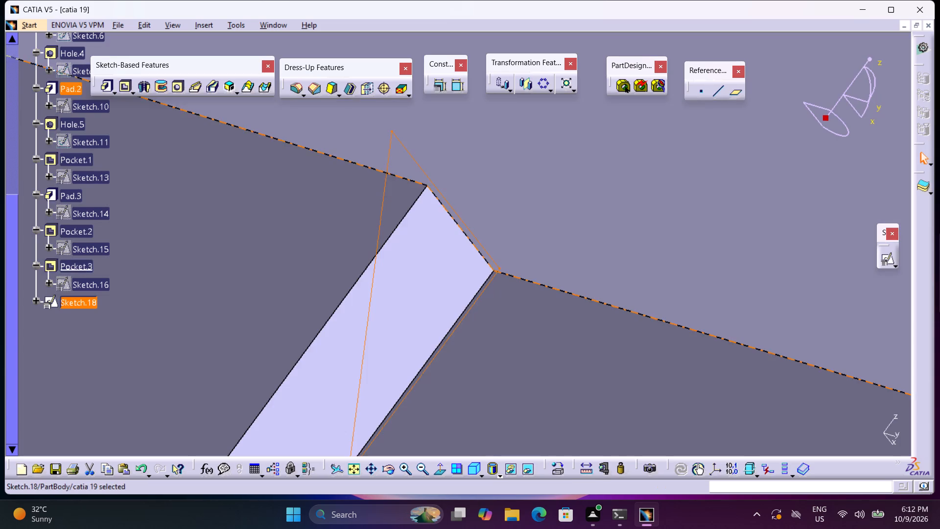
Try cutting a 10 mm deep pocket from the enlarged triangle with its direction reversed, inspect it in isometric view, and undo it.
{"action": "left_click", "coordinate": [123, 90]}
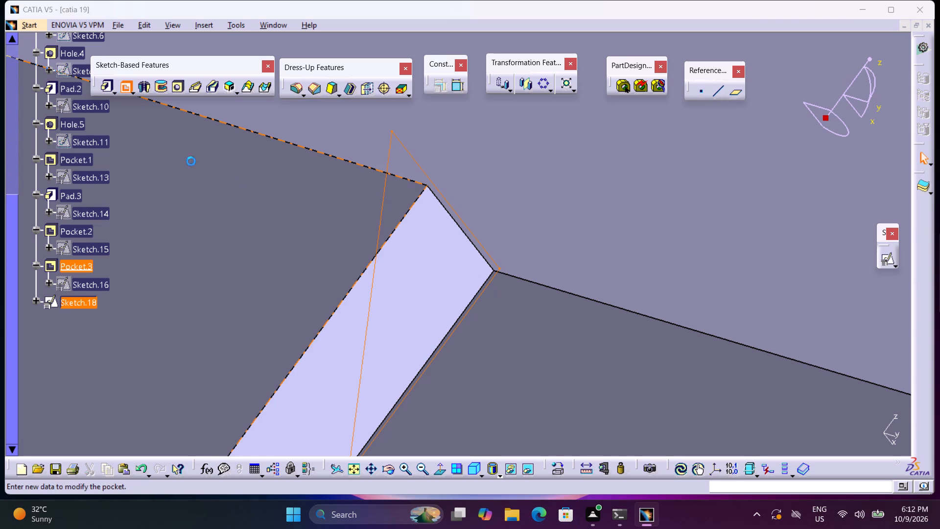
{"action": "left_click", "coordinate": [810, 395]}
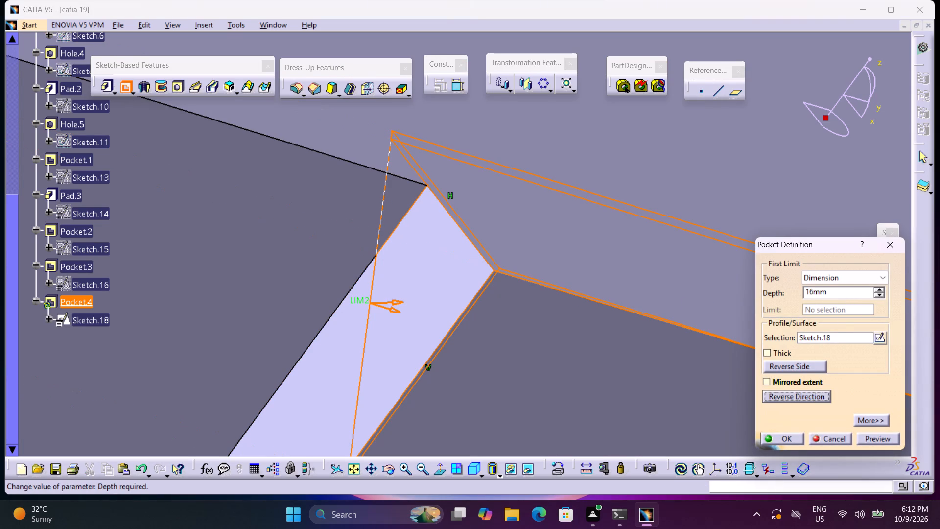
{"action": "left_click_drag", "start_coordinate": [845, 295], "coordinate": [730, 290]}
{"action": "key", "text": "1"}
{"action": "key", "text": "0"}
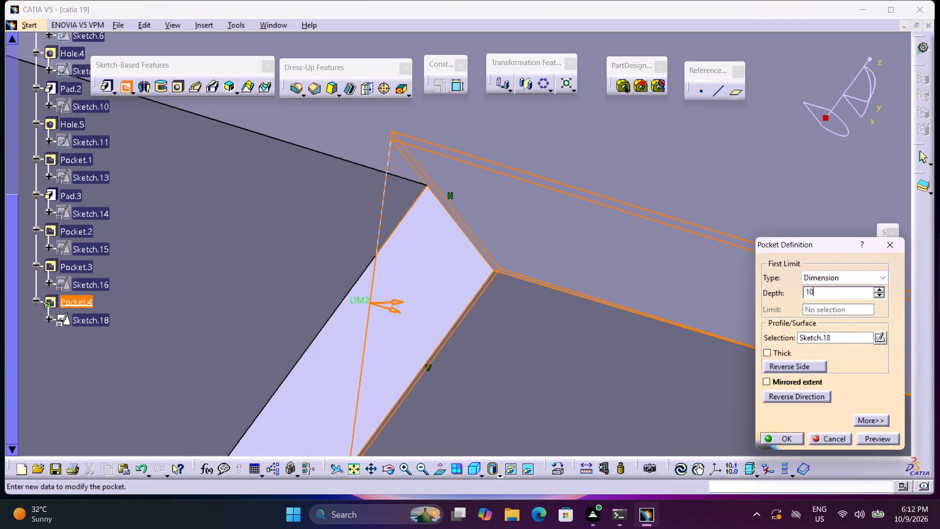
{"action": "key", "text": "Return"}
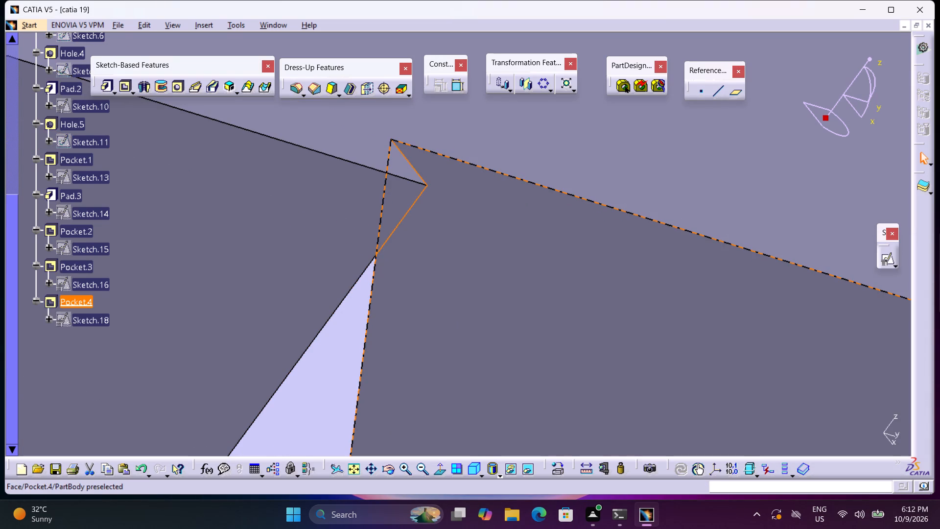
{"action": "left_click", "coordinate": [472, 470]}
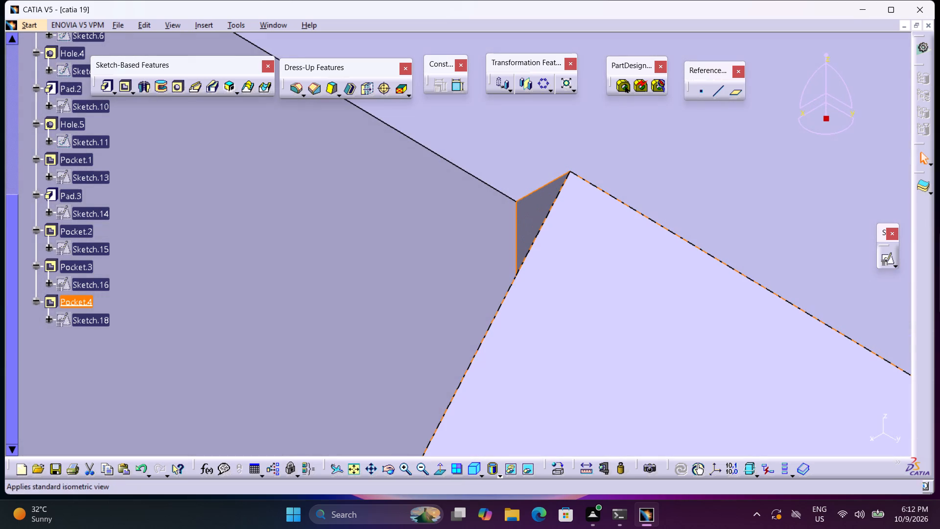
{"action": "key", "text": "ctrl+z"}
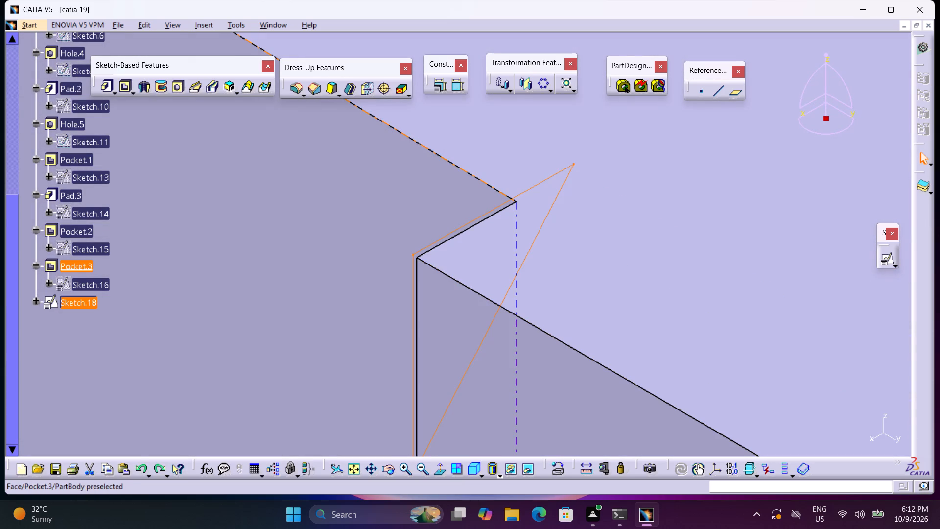
Reopen the corner triangle sketch, view it from the reverse side, and shift the triangle so its lower vertex meets the side edge's lower end.
{"action": "double_click", "coordinate": [70, 304]}
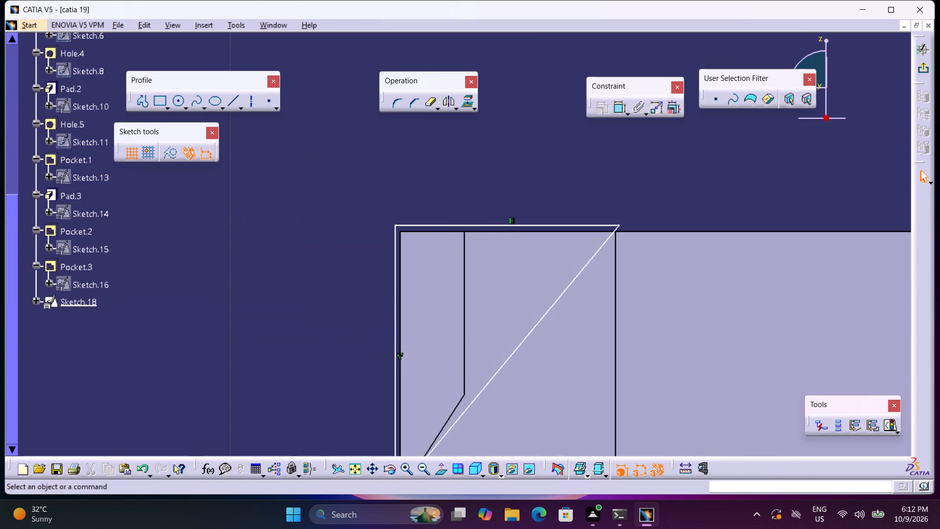
{"action": "left_click", "coordinate": [438, 473]}
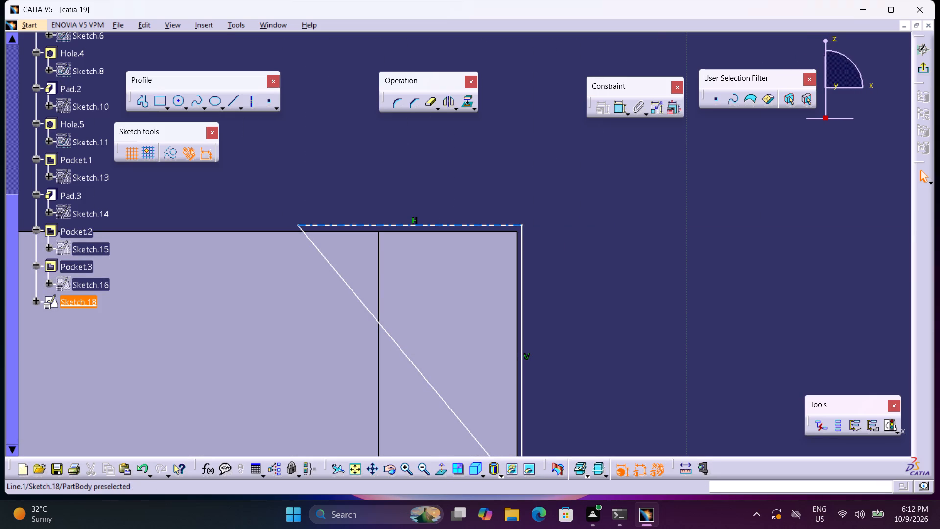
{"action": "left_click_drag", "start_coordinate": [298, 223], "coordinate": [364, 248]}
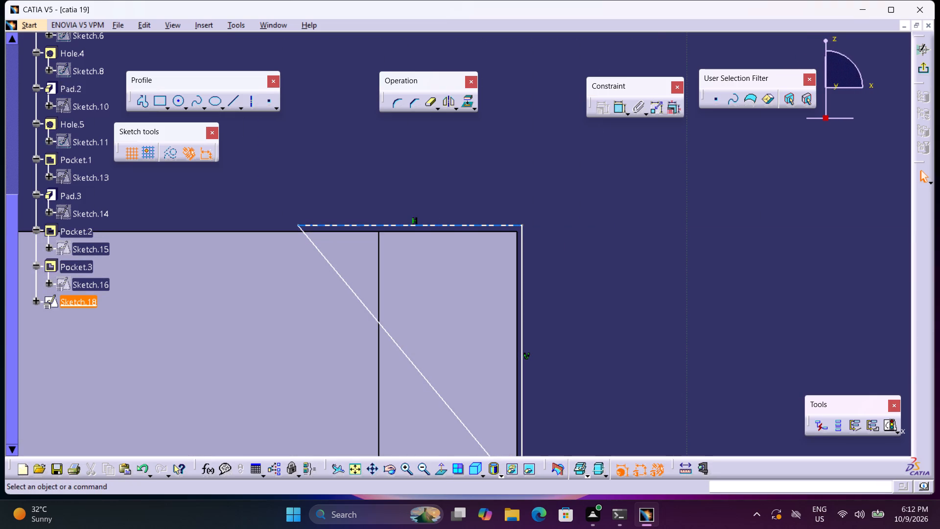
{"action": "left_click_drag", "start_coordinate": [310, 226], "coordinate": [324, 221]}
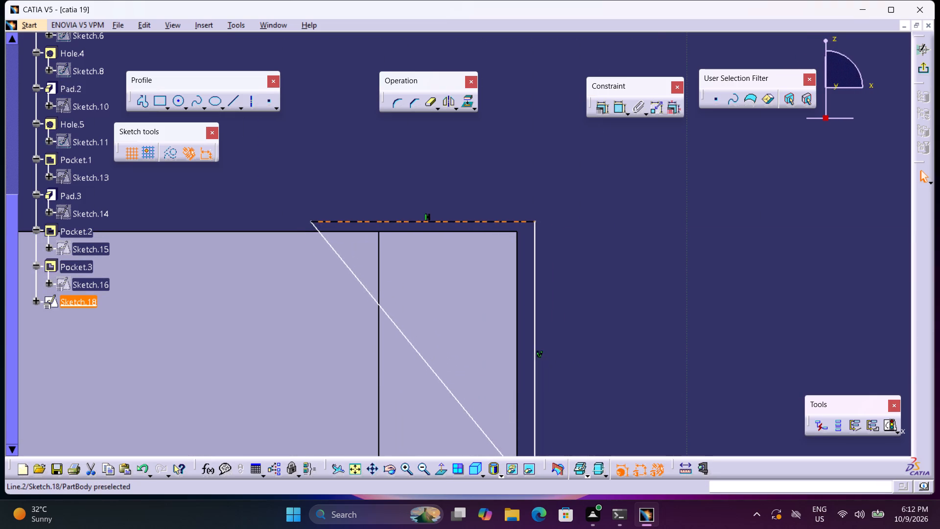
{"action": "left_click_drag", "start_coordinate": [324, 221], "coordinate": [312, 209]}
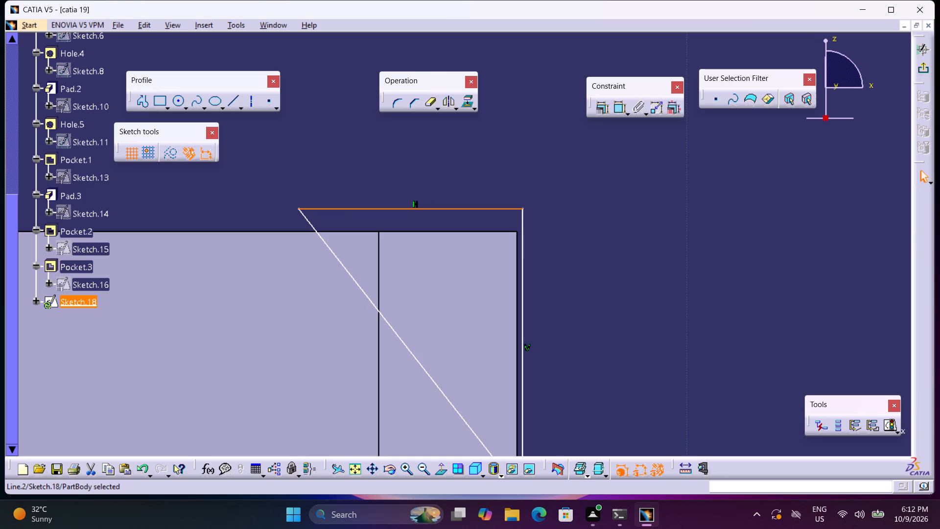
{"action": "middle_click_drag", "start_coordinate": [564, 274], "coordinate": [536, 179]}
{"action": "left_click", "coordinate": [495, 400]}
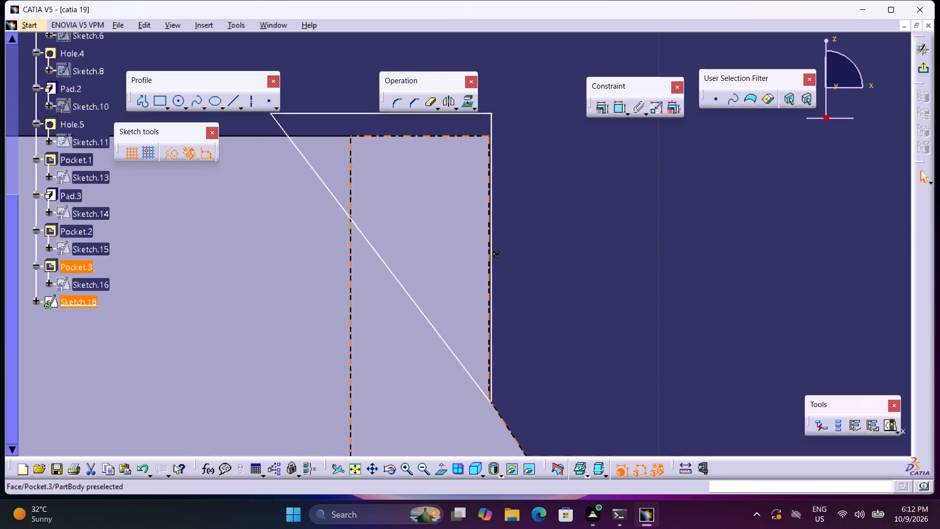
{"action": "middle_click_drag", "start_coordinate": [484, 301], "coordinate": [580, 365]}
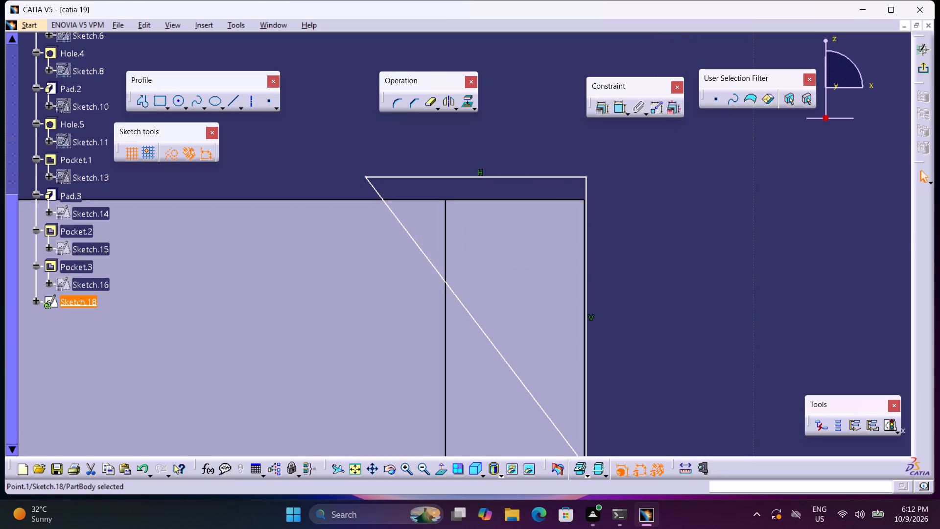
{"action": "left_click", "coordinate": [366, 179]}
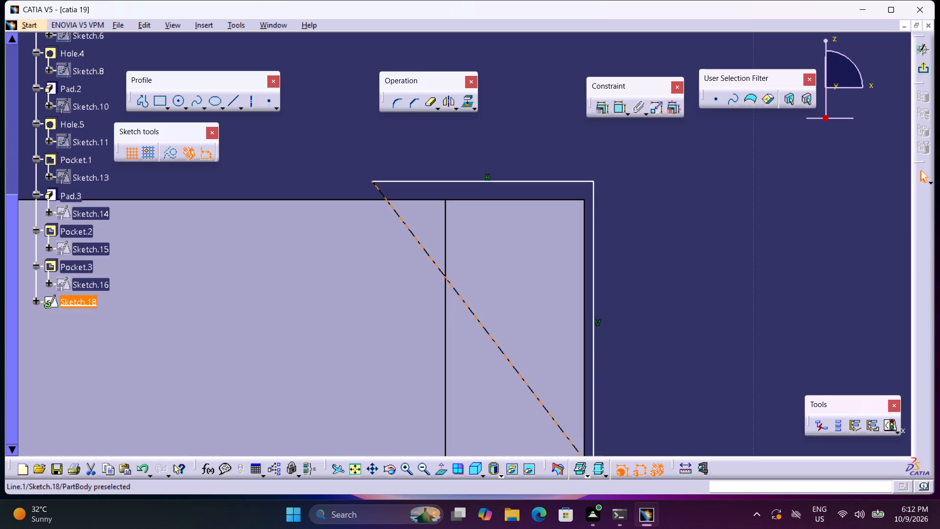
{"action": "middle_click_drag", "start_coordinate": [625, 270], "coordinate": [610, 234]}
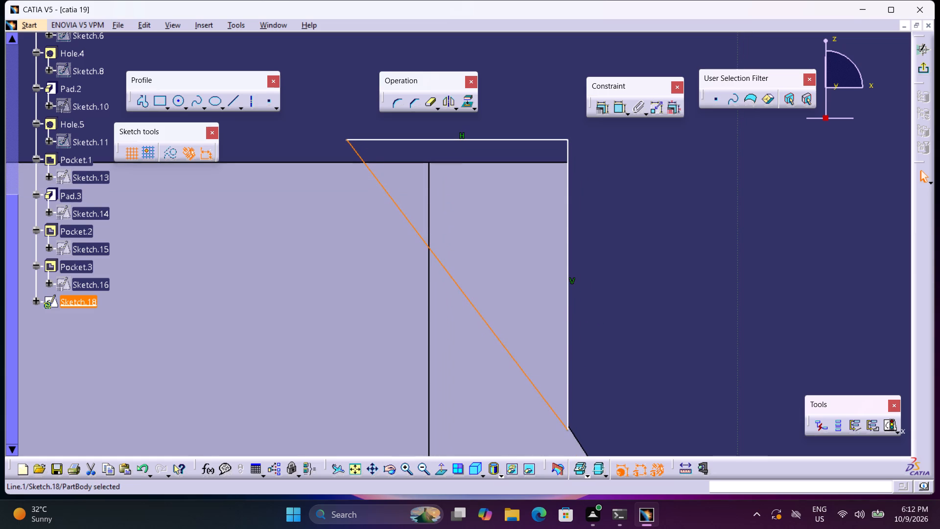
{"action": "left_click", "coordinate": [568, 372]}
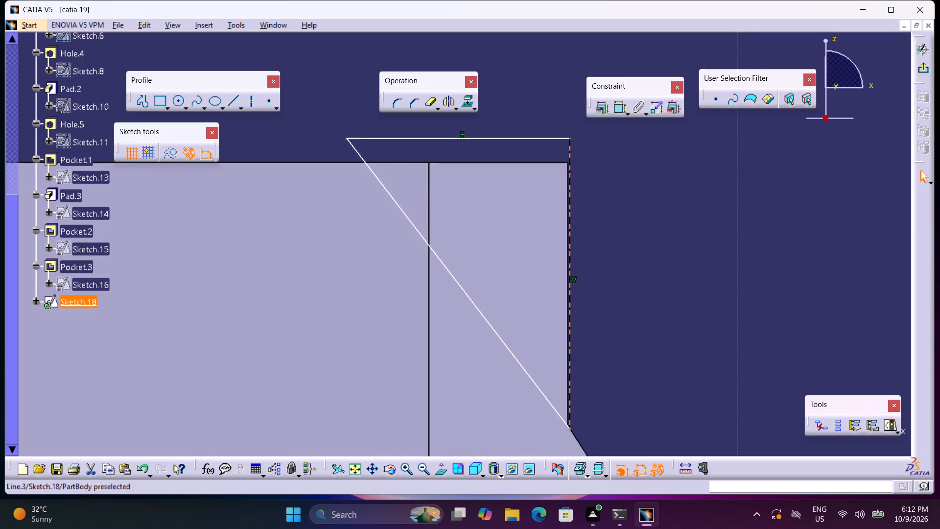
Move the triangle's free upper vertex to the top of the inner vertical edge and pull its lower vertex back just outside the side edge.
{"action": "left_click_drag", "start_coordinate": [416, 226], "coordinate": [417, 227]}
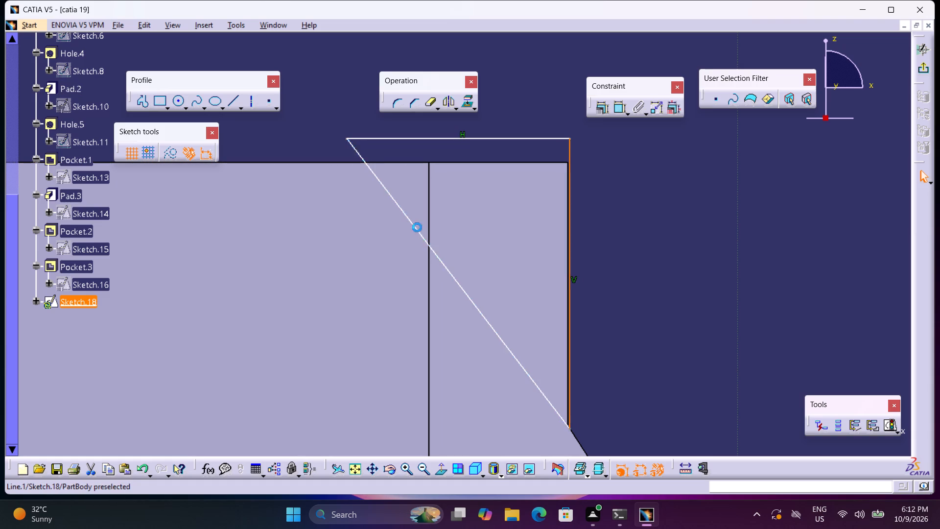
{"action": "left_click_drag", "start_coordinate": [417, 227], "coordinate": [434, 239]}
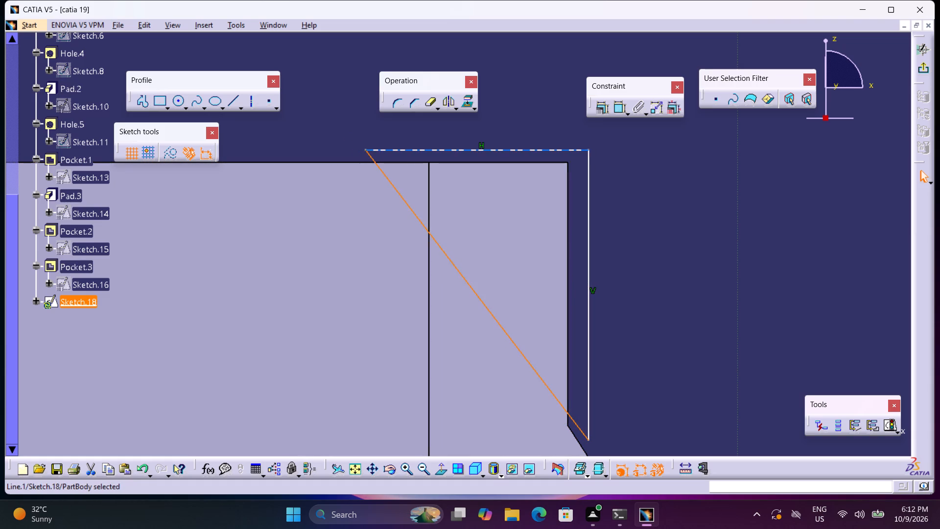
{"action": "left_click_drag", "start_coordinate": [423, 151], "coordinate": [483, 165]}
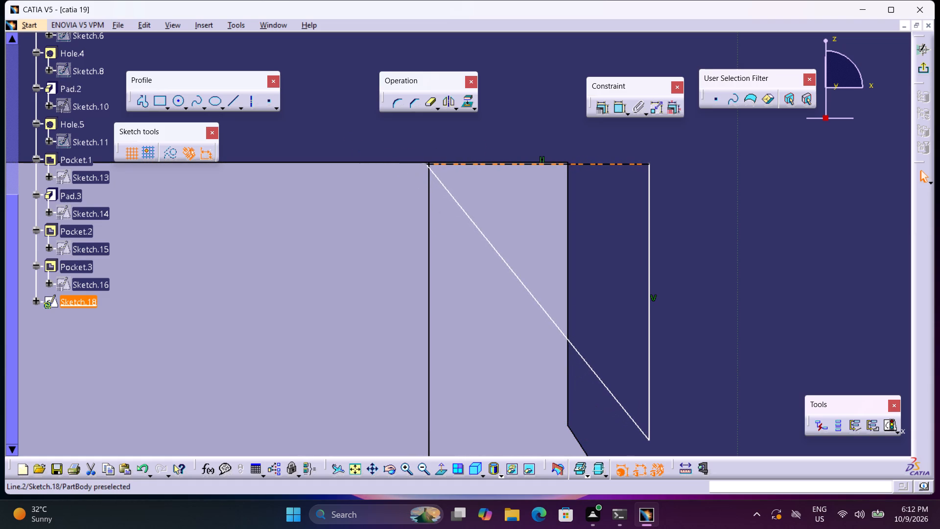
{"action": "left_click_drag", "start_coordinate": [483, 165], "coordinate": [484, 162]}
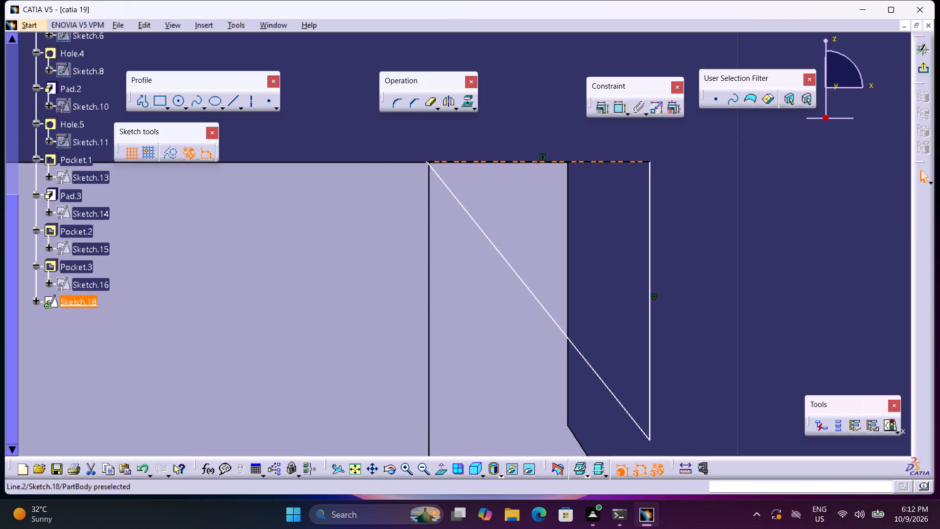
{"action": "left_click_drag", "start_coordinate": [484, 162], "coordinate": [484, 160]}
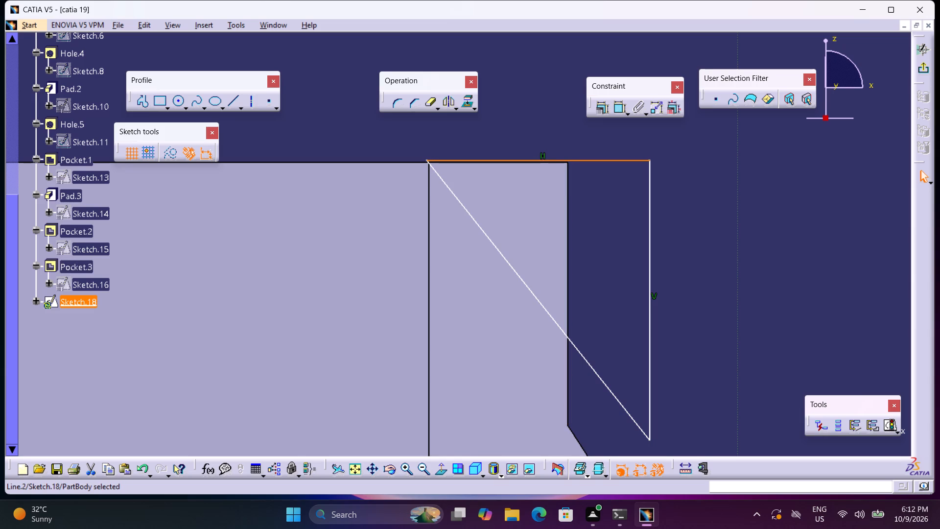
{"action": "left_click_drag", "start_coordinate": [649, 440], "coordinate": [612, 417]}
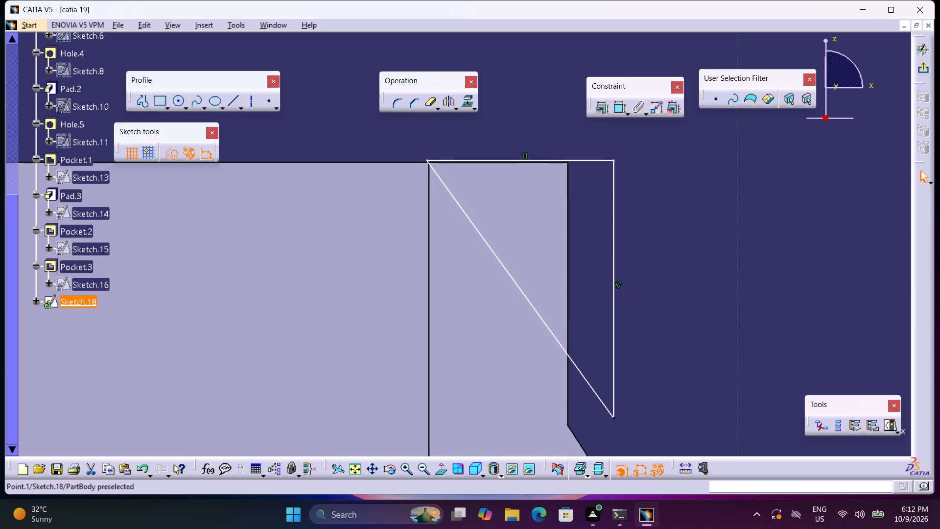
{"action": "left_click_drag", "start_coordinate": [612, 417], "coordinate": [574, 428]}
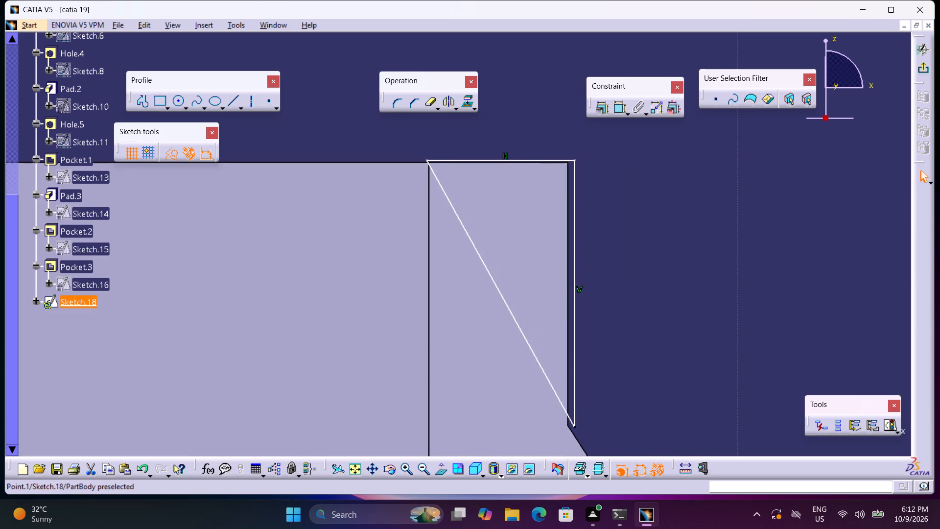
{"action": "left_click_drag", "start_coordinate": [574, 428], "coordinate": [576, 435]}
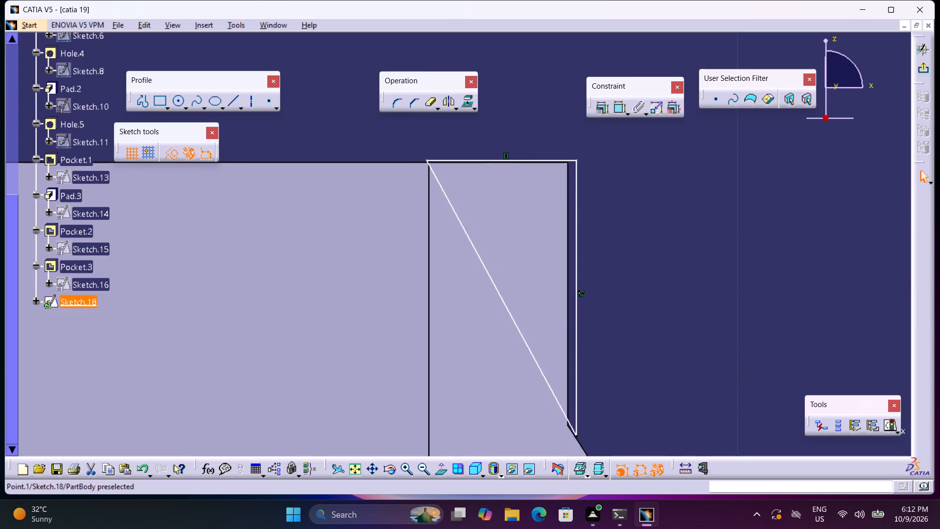
{"action": "left_click_drag", "start_coordinate": [576, 435], "coordinate": [579, 428]}
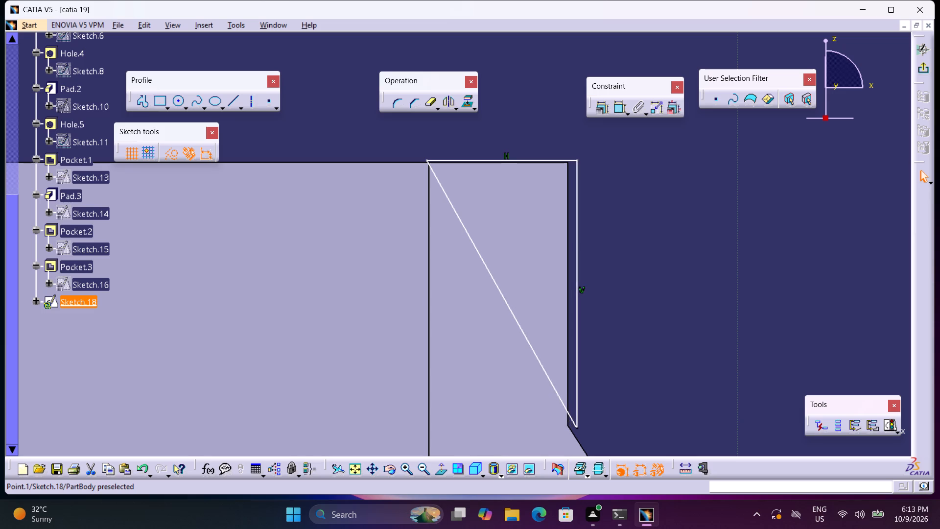
{"action": "left_click_drag", "start_coordinate": [579, 428], "coordinate": [583, 418]}
Fine-tune the triangle so its legs sit slightly outside the upper and side edges and its hypotenuse joins the two corners; leave the sketch.
{"action": "left_click_drag", "start_coordinate": [568, 399], "coordinate": [568, 407]}
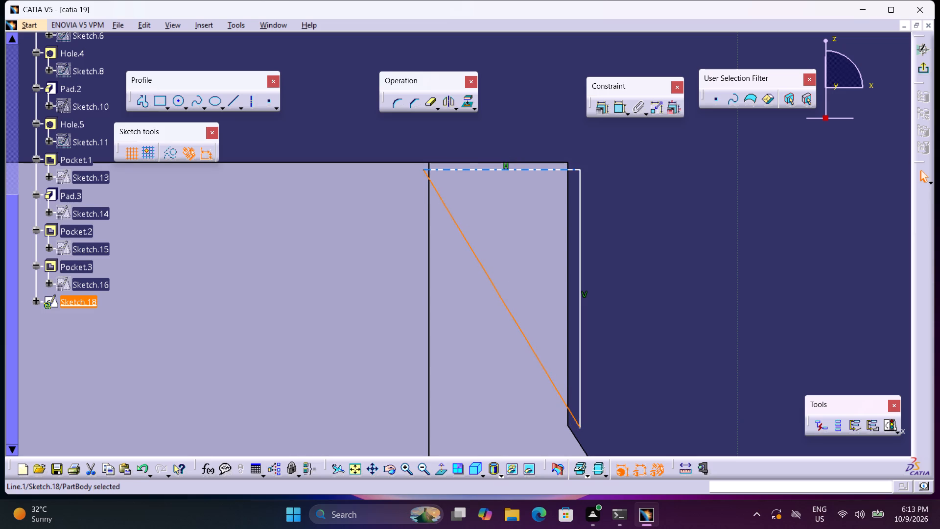
{"action": "left_click_drag", "start_coordinate": [573, 168], "coordinate": [572, 153]}
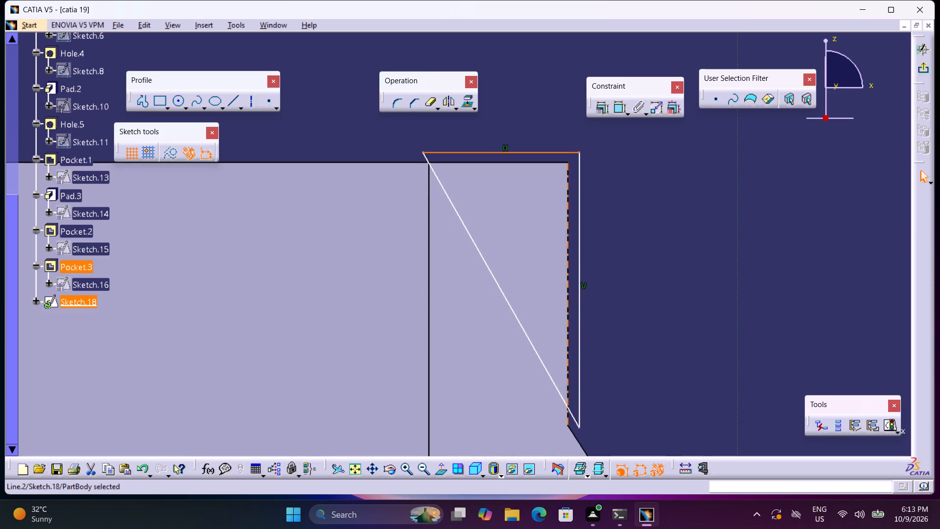
{"action": "left_click_drag", "start_coordinate": [579, 281], "coordinate": [573, 284]}
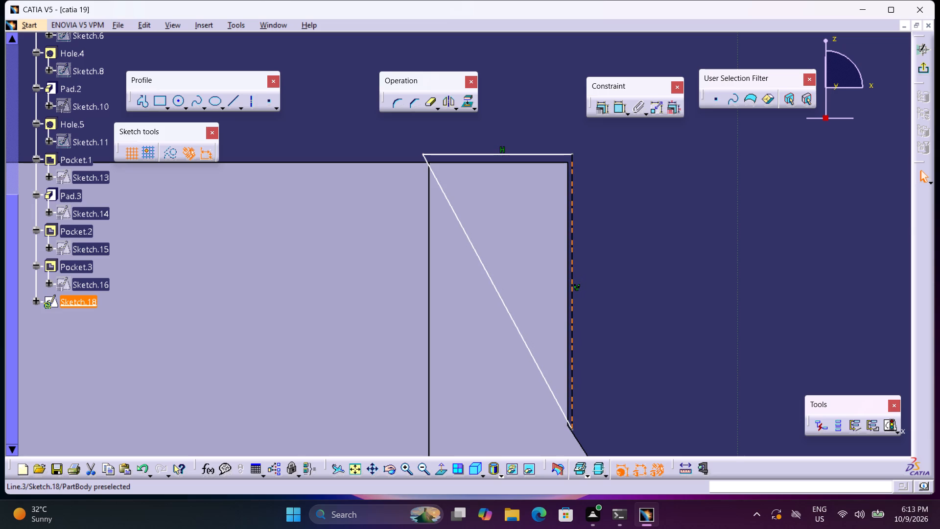
{"action": "left_click_drag", "start_coordinate": [573, 284], "coordinate": [587, 297]}
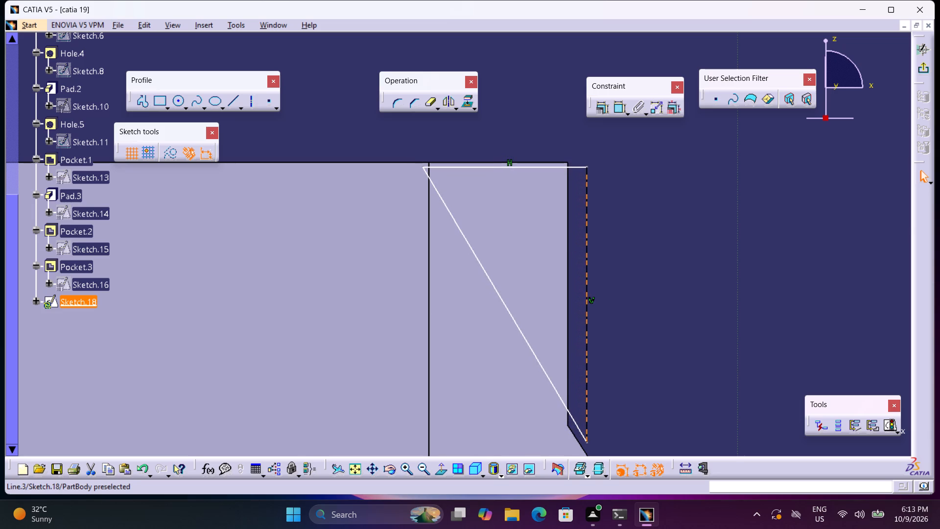
{"action": "left_click_drag", "start_coordinate": [526, 346], "coordinate": [523, 347]}
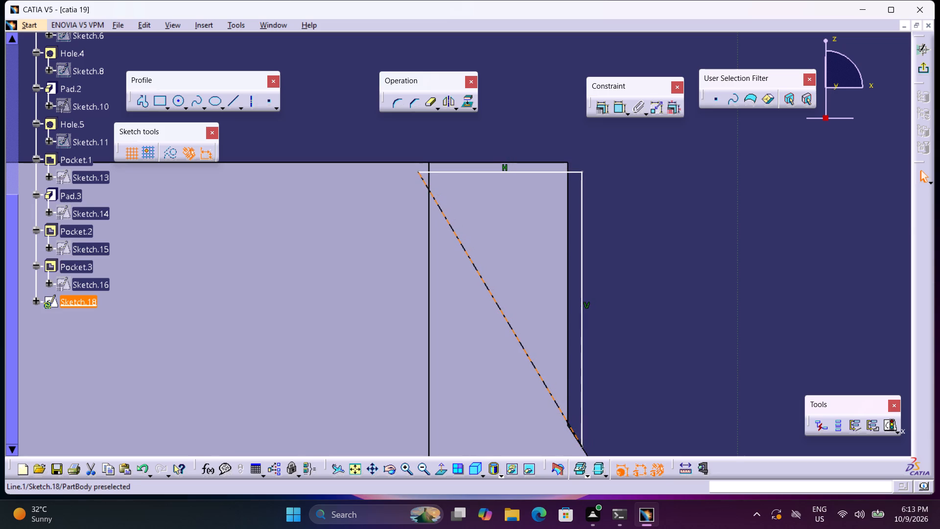
{"action": "left_click_drag", "start_coordinate": [523, 347], "coordinate": [512, 335]}
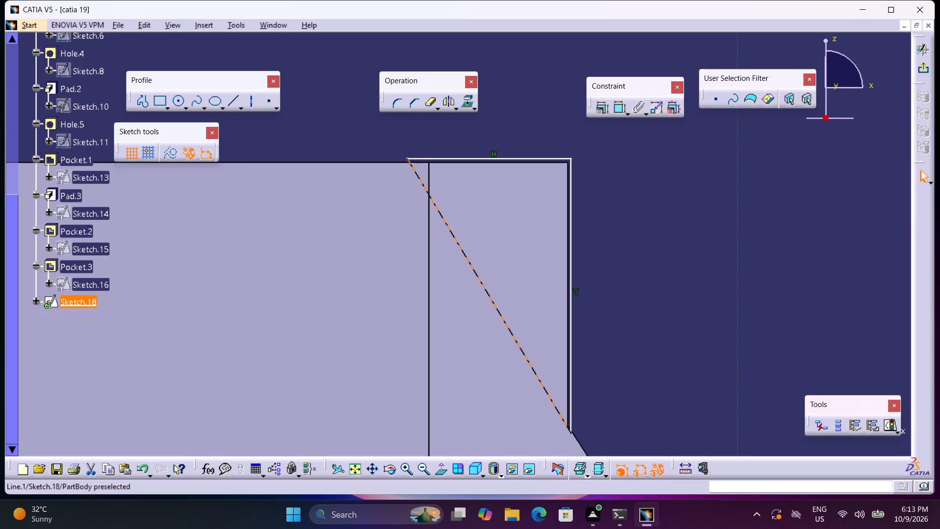
{"action": "left_click_drag", "start_coordinate": [512, 335], "coordinate": [513, 335]}
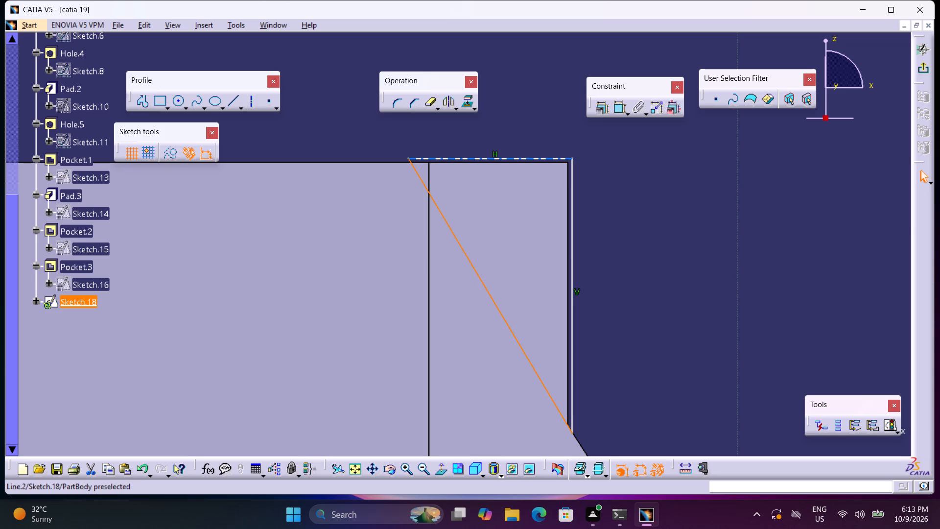
{"action": "left_click_drag", "start_coordinate": [502, 158], "coordinate": [512, 164]}
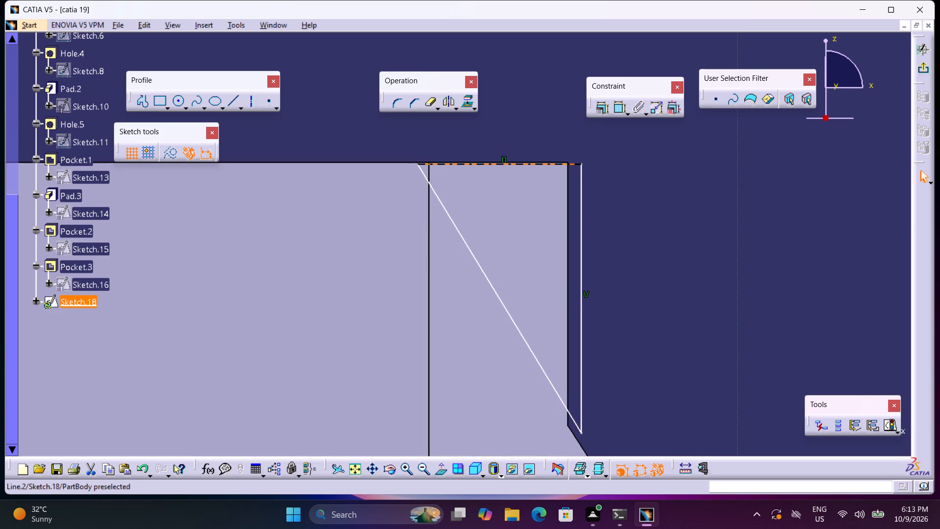
{"action": "left_click_drag", "start_coordinate": [512, 164], "coordinate": [521, 164]}
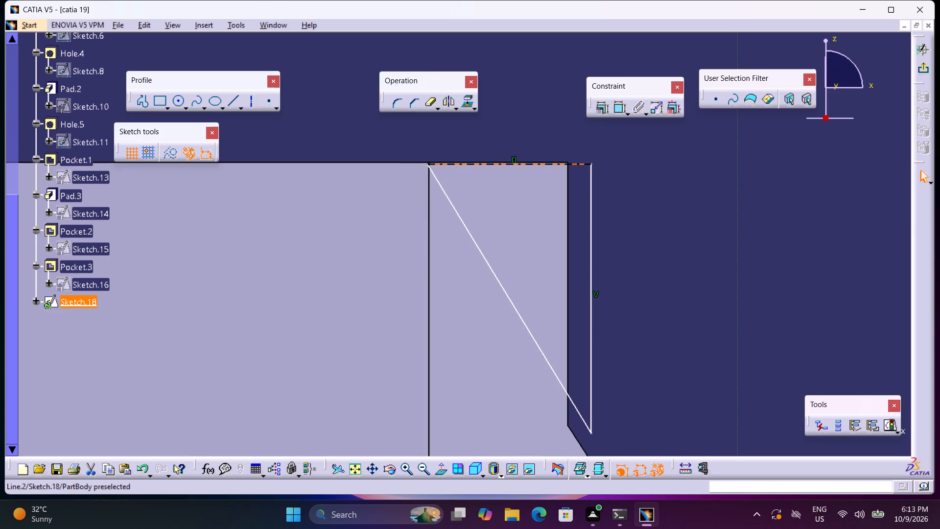
{"action": "left_click_drag", "start_coordinate": [521, 164], "coordinate": [522, 164]}
{"action": "left_click_drag", "start_coordinate": [523, 164], "coordinate": [519, 158]}
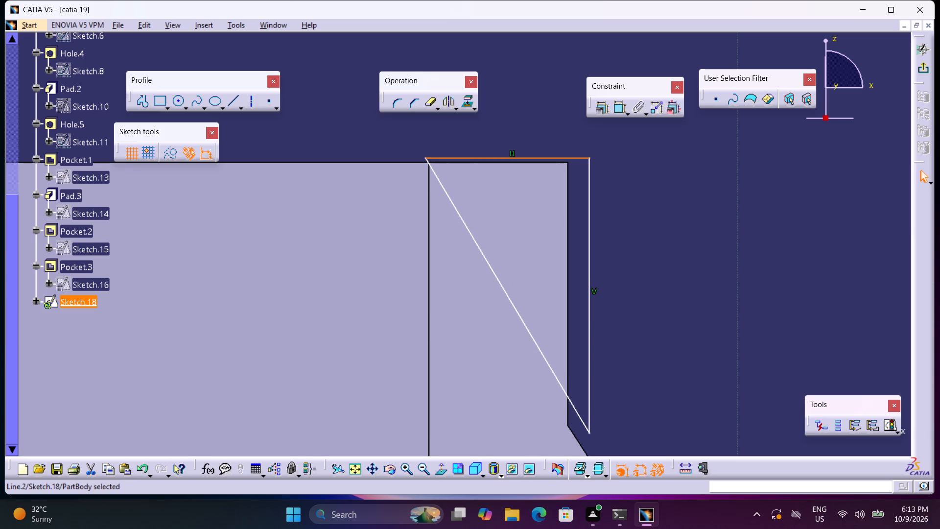
{"action": "left_click_drag", "start_coordinate": [588, 278], "coordinate": [576, 276]}
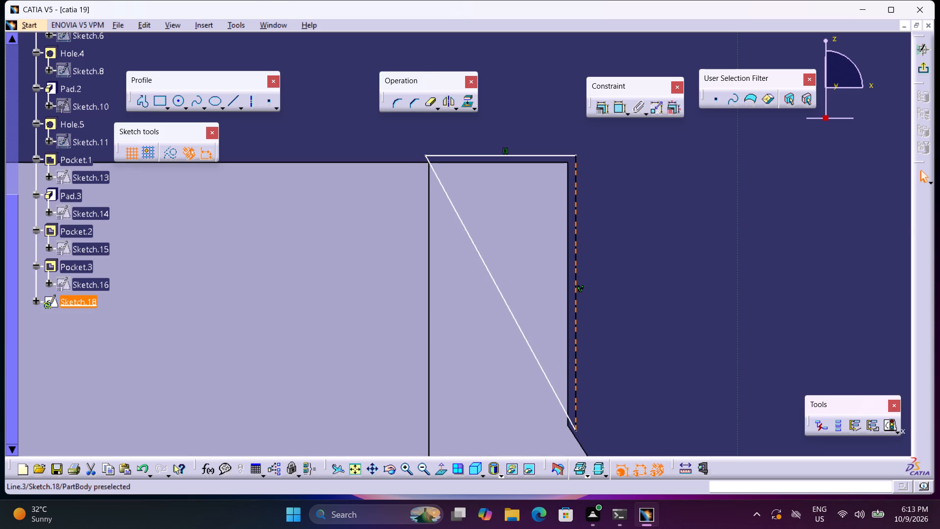
{"action": "left_click_drag", "start_coordinate": [576, 276], "coordinate": [571, 276]}
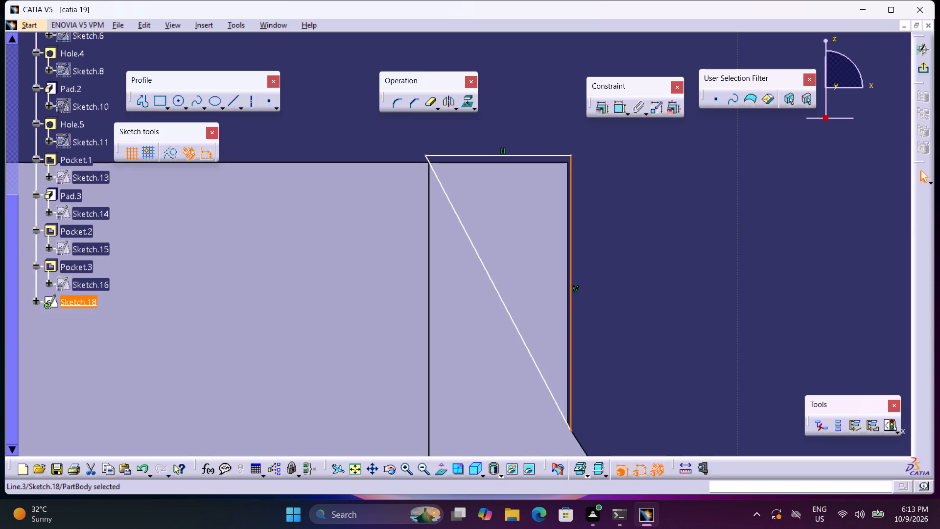
{"action": "left_click", "coordinate": [929, 66]}
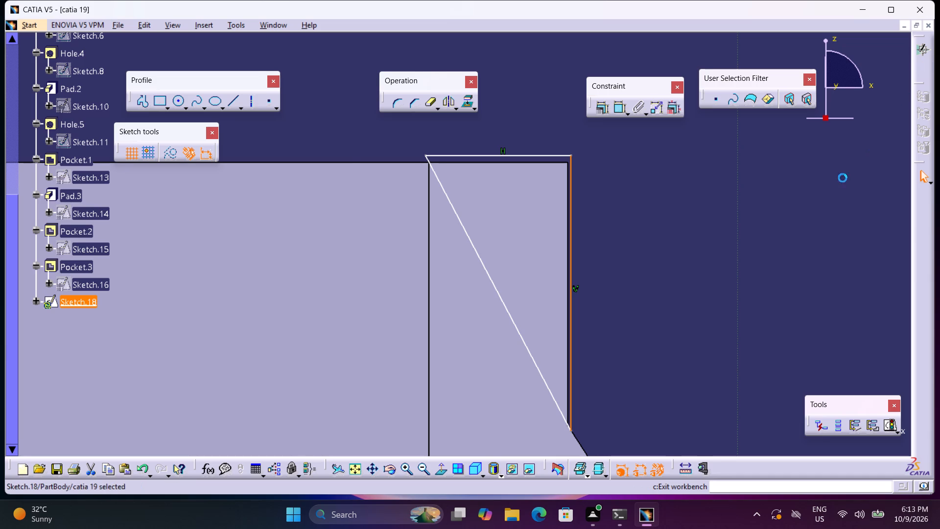
Cut a 16 mm deep pocket from the reshaped corner triangle with its direction reversed.
{"action": "middle_click_drag", "start_coordinate": [336, 267], "coordinate": [363, 456]}
{"action": "right_click", "coordinate": [336, 267]}
{"action": "middle_click_drag", "start_coordinate": [342, 258], "coordinate": [343, 308]}
{"action": "right_click_drag", "start_coordinate": [342, 261], "coordinate": [341, 265]}
{"action": "left_click", "coordinate": [128, 87]}
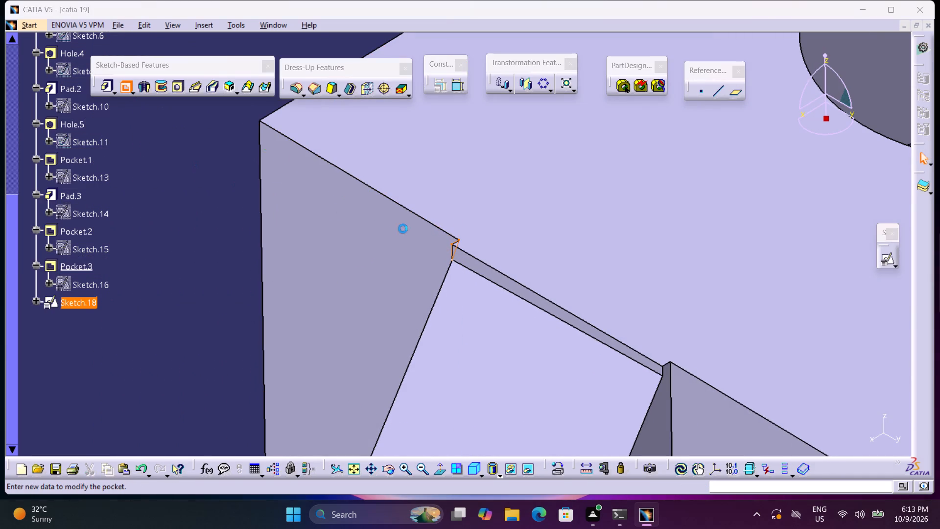
{"action": "left_click", "coordinate": [788, 399]}
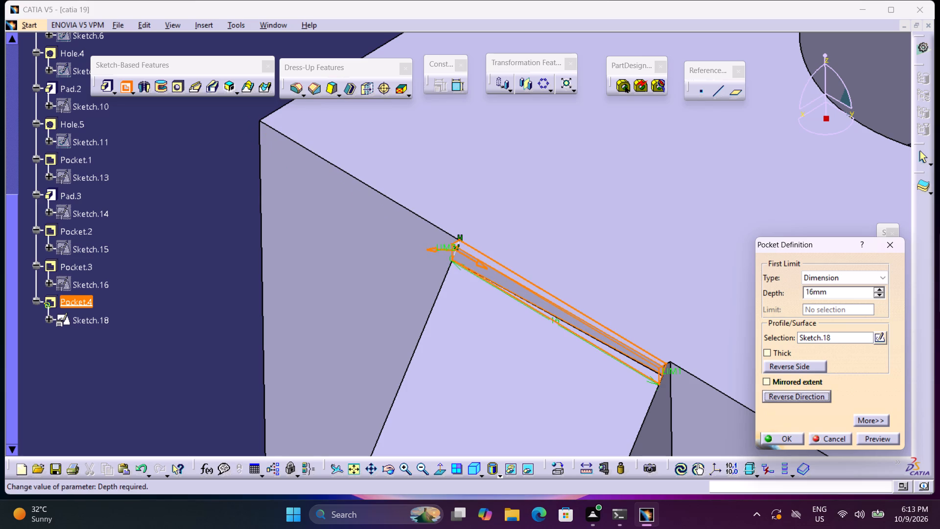
{"action": "left_click", "coordinate": [800, 442]}
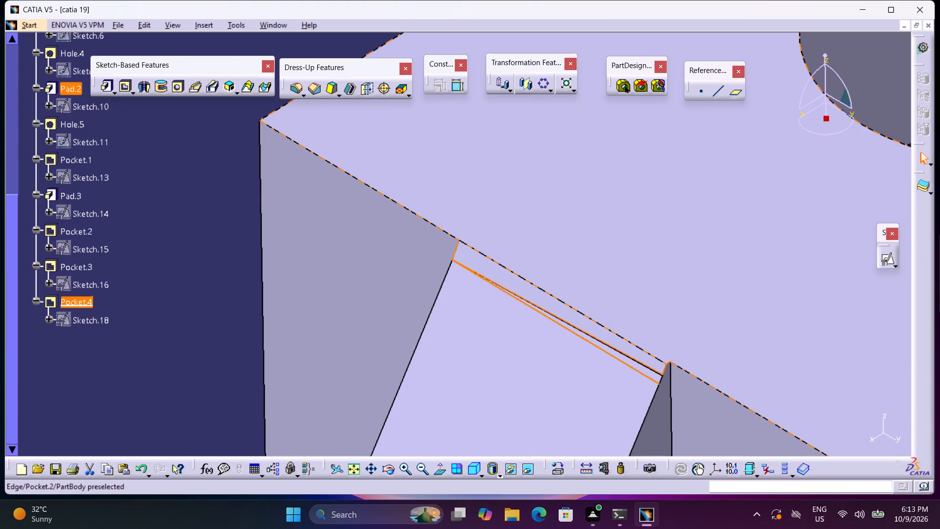
Undo the 16 mm corner pocket and the triangle sketch it was cut from at the rib's top.
{"action": "middle_click_drag", "start_coordinate": [752, 398], "coordinate": [709, 311]}
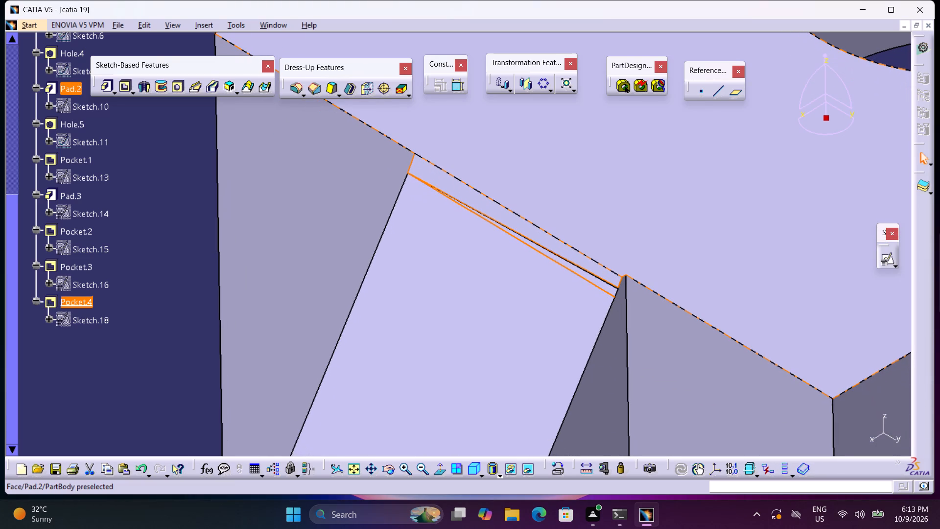
{"action": "key", "text": "ctrl+z"}
{"action": "key", "text": "ctrl+z"}
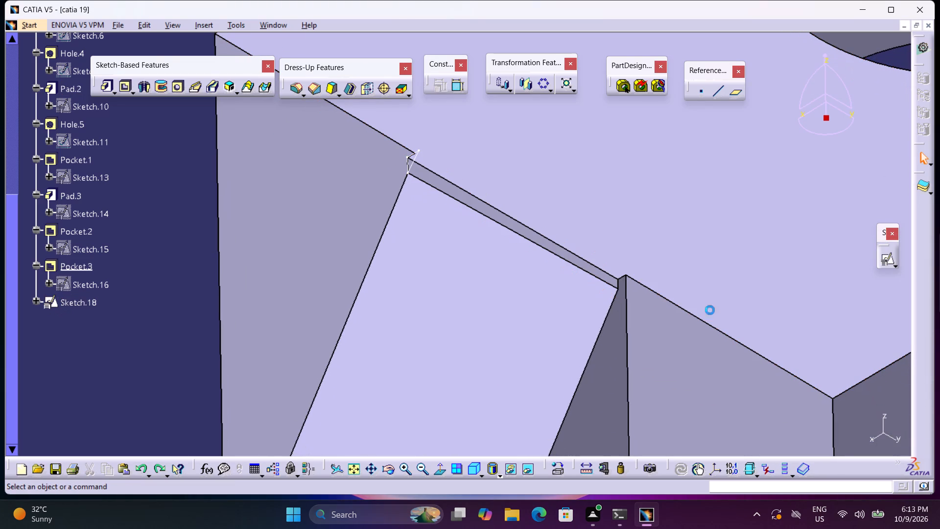
{"action": "key", "text": "ctrl+z"}
{"action": "key", "text": "ctrl+z"}
{"action": "key", "text": "ctrl+z"}
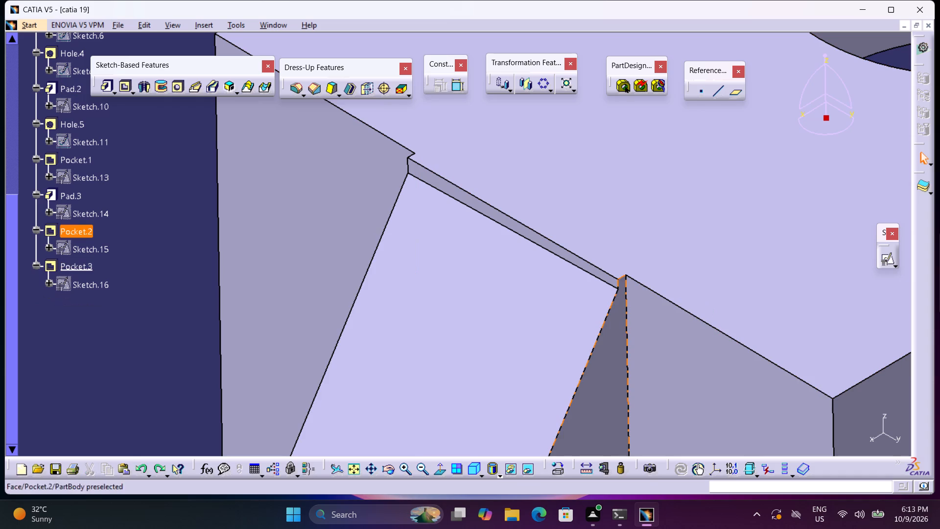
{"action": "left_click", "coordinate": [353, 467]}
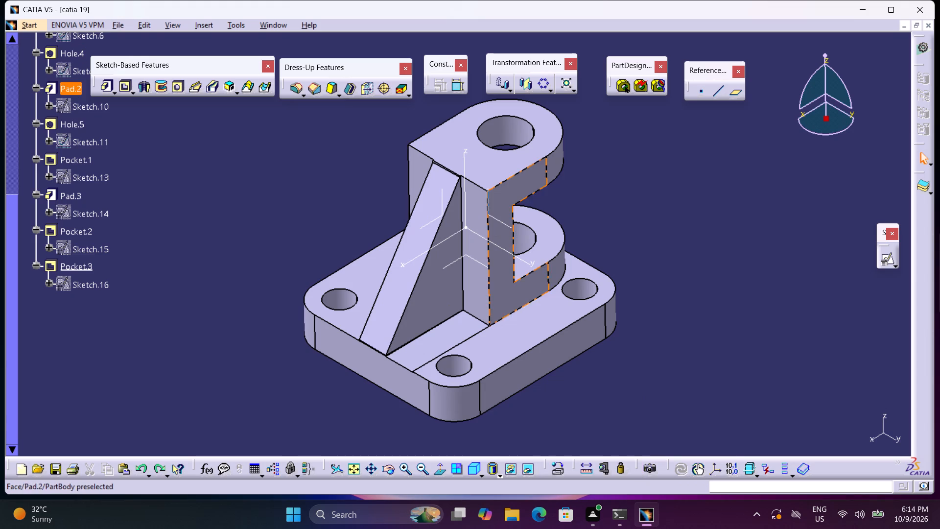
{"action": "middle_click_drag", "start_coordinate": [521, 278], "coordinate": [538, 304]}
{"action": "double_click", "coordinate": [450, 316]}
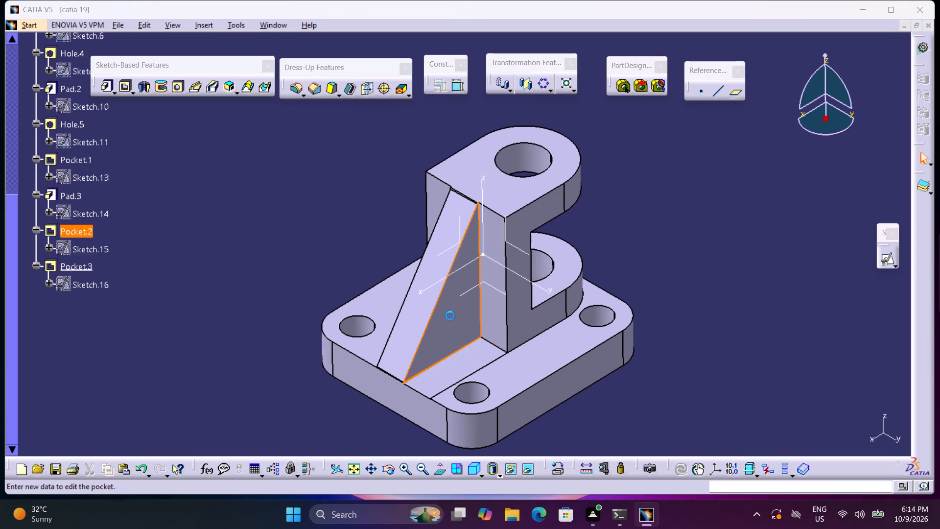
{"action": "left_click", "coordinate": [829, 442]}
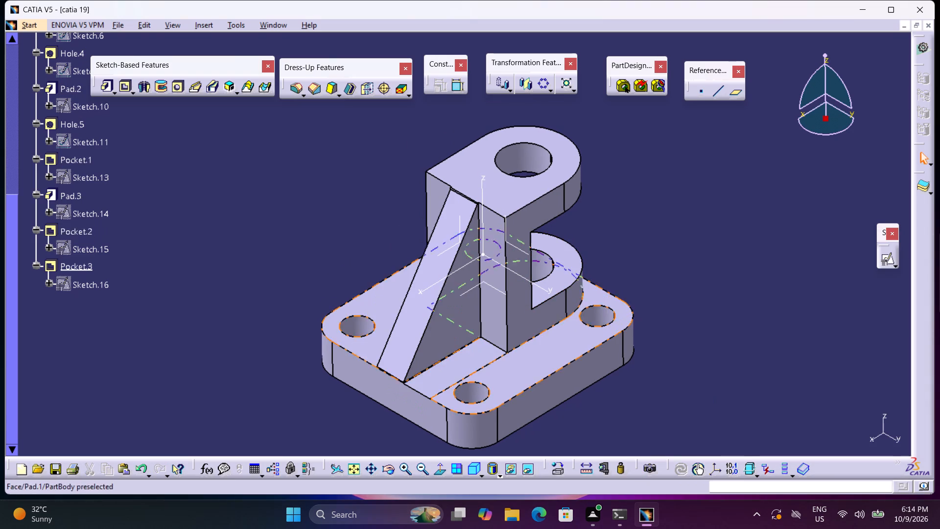
Reopen the triangular sketch of Pocket.3, examine its sloping line against the rib's slanted edge from top to bottom, and back out.
{"action": "double_click", "coordinate": [92, 283]}
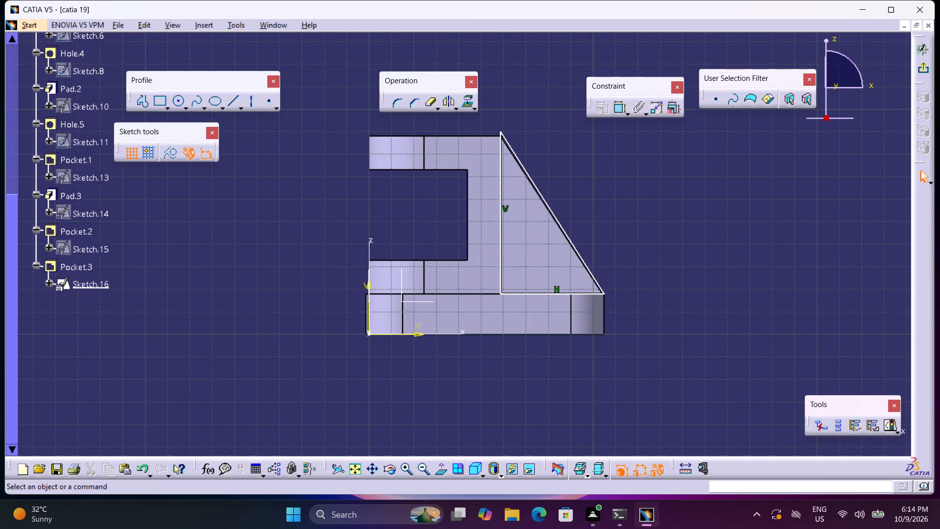
{"action": "middle_click_drag", "start_coordinate": [566, 316], "coordinate": [547, 410]}
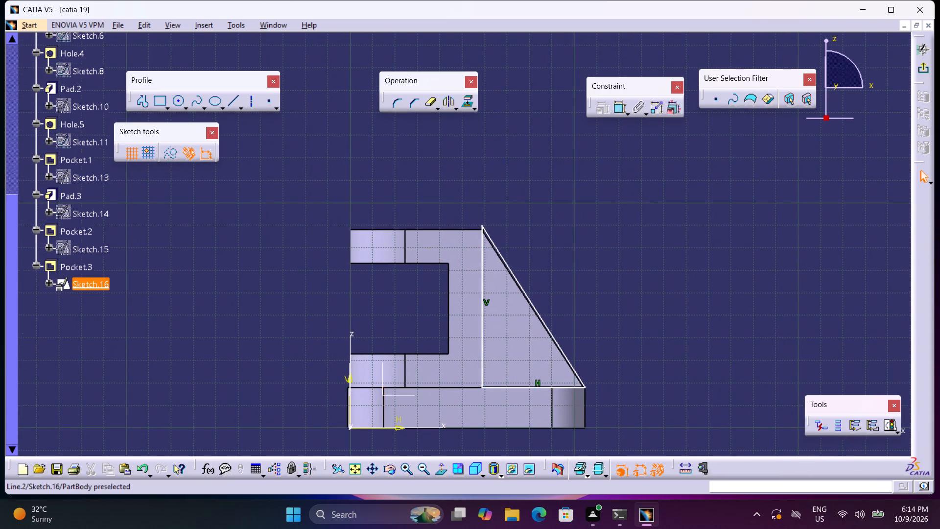
{"action": "middle_click_drag", "start_coordinate": [572, 289], "coordinate": [493, 172]}
{"action": "right_click", "coordinate": [535, 346]}
{"action": "middle_click_drag", "start_coordinate": [558, 375], "coordinate": [582, 137]}
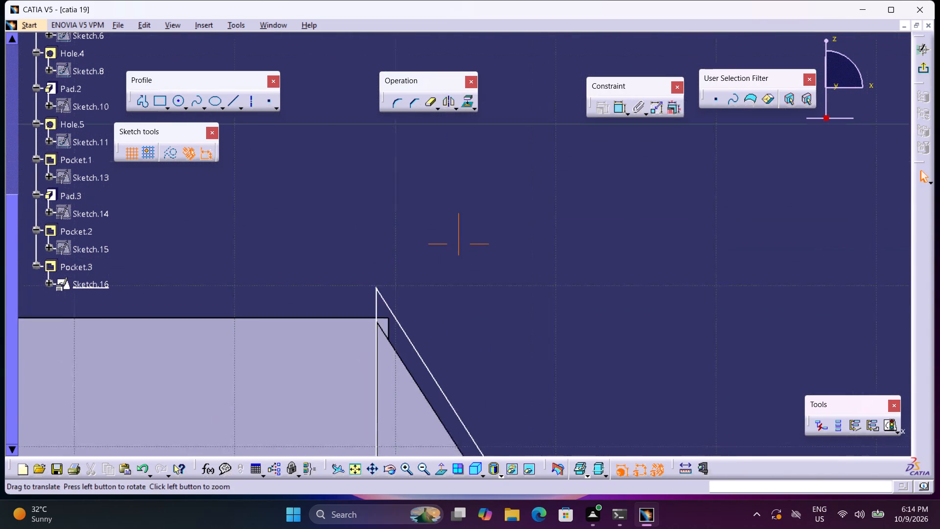
{"action": "middle_click_drag", "start_coordinate": [582, 137], "coordinate": [587, 118]}
{"action": "middle_click", "coordinate": [587, 116]}
{"action": "middle_click", "coordinate": [587, 115]}
{"action": "middle_click_drag", "start_coordinate": [561, 240], "coordinate": [565, 198]}
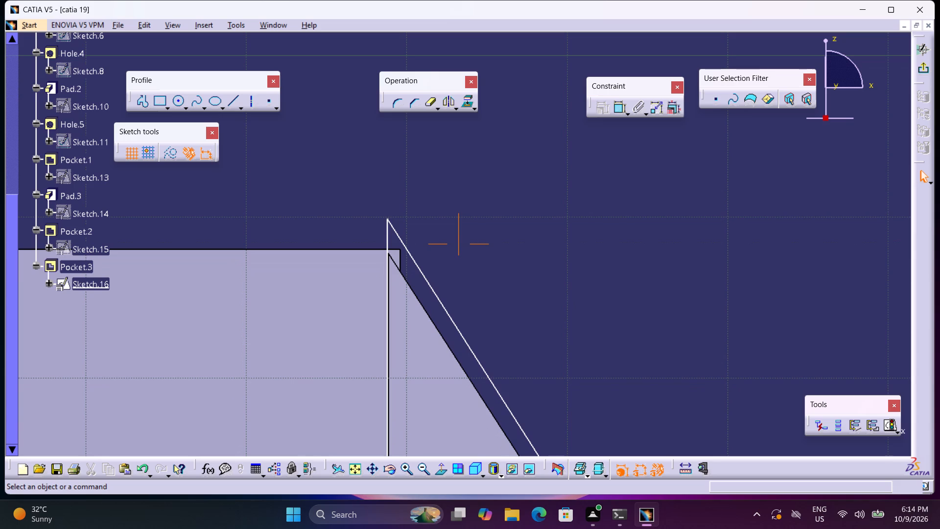
{"action": "middle_click_drag", "start_coordinate": [573, 301], "coordinate": [567, 244]}
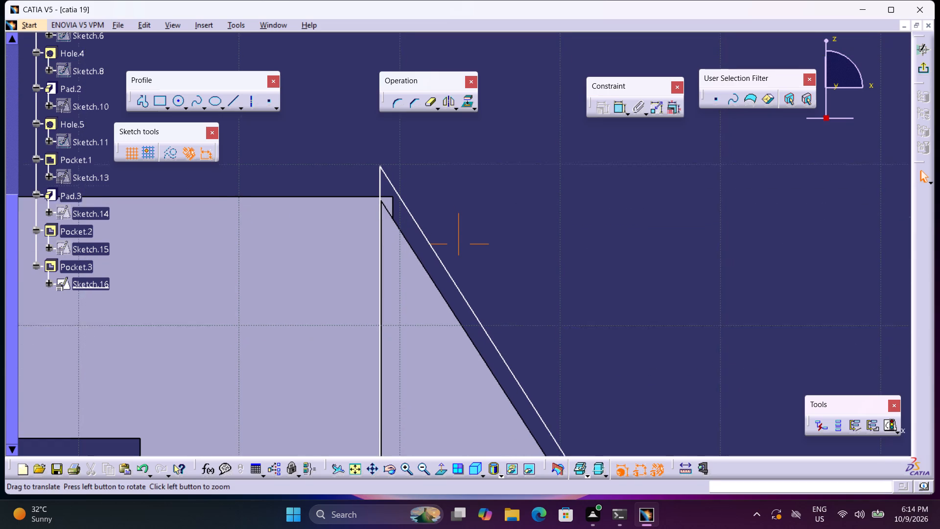
{"action": "middle_click_drag", "start_coordinate": [567, 244], "coordinate": [564, 203]}
{"action": "middle_click_drag", "start_coordinate": [605, 316], "coordinate": [573, 267]}
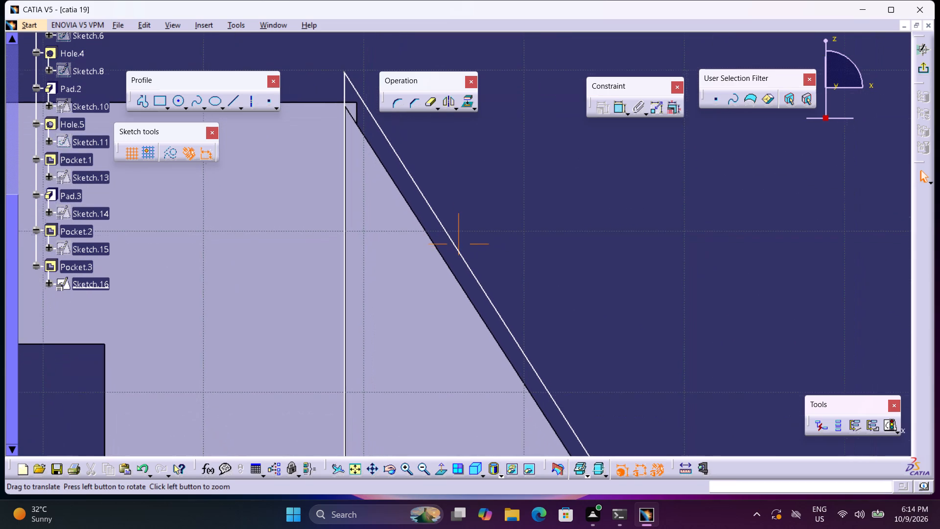
{"action": "middle_click_drag", "start_coordinate": [573, 267], "coordinate": [573, 266]}
{"action": "middle_click_drag", "start_coordinate": [672, 364], "coordinate": [575, 271]}
{"action": "middle_click_drag", "start_coordinate": [651, 405], "coordinate": [556, 203]}
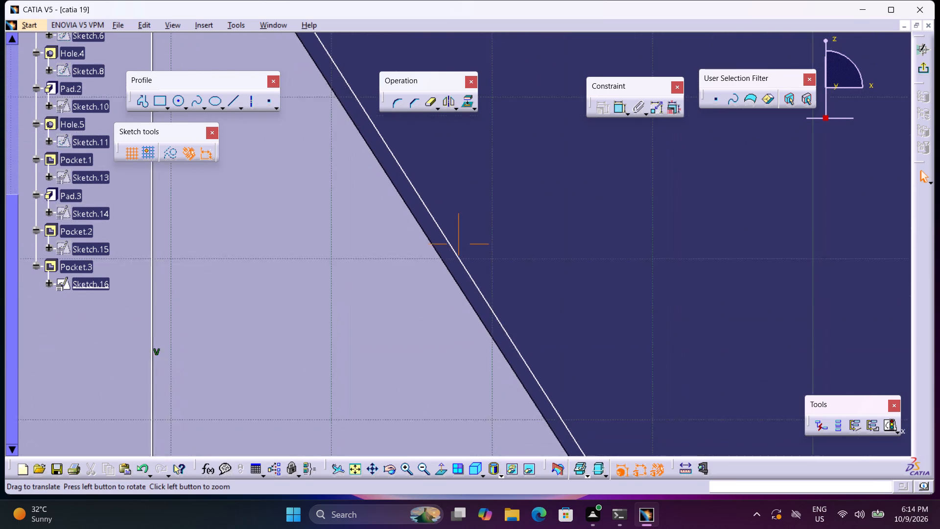
{"action": "middle_click_drag", "start_coordinate": [556, 203], "coordinate": [610, 0]}
{"action": "middle_click_drag", "start_coordinate": [598, 201], "coordinate": [498, 0]}
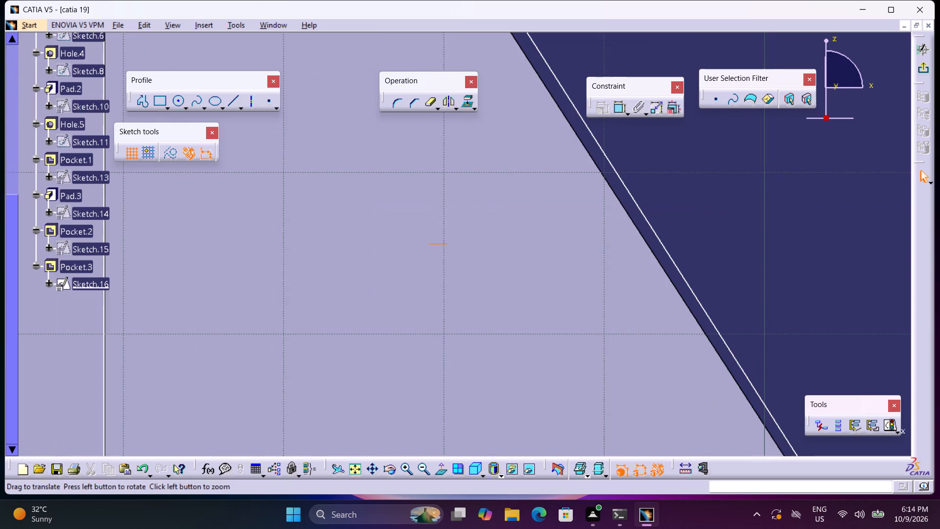
{"action": "middle_click_drag", "start_coordinate": [498, 0], "coordinate": [517, 0]}
{"action": "middle_click_drag", "start_coordinate": [568, 214], "coordinate": [588, 320]}
{"action": "right_click", "coordinate": [568, 214]}
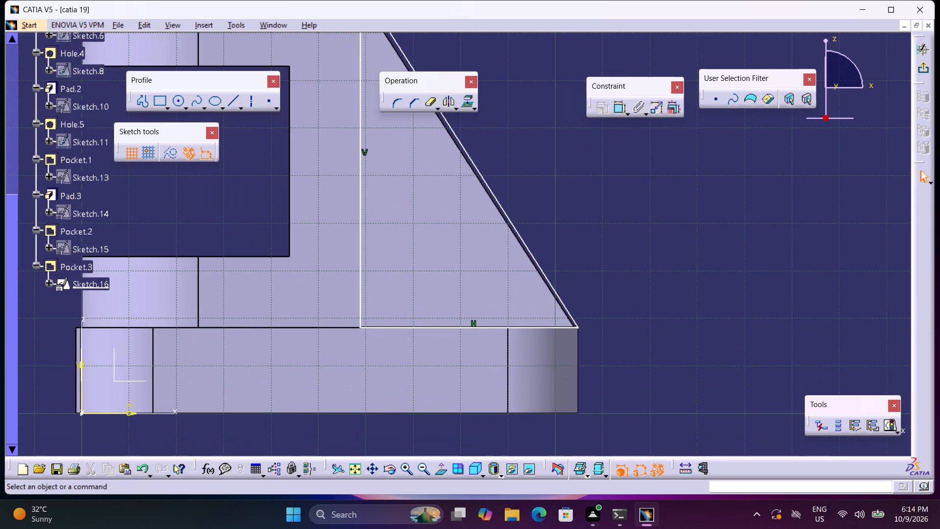
{"action": "key", "text": "ctrl+z"}
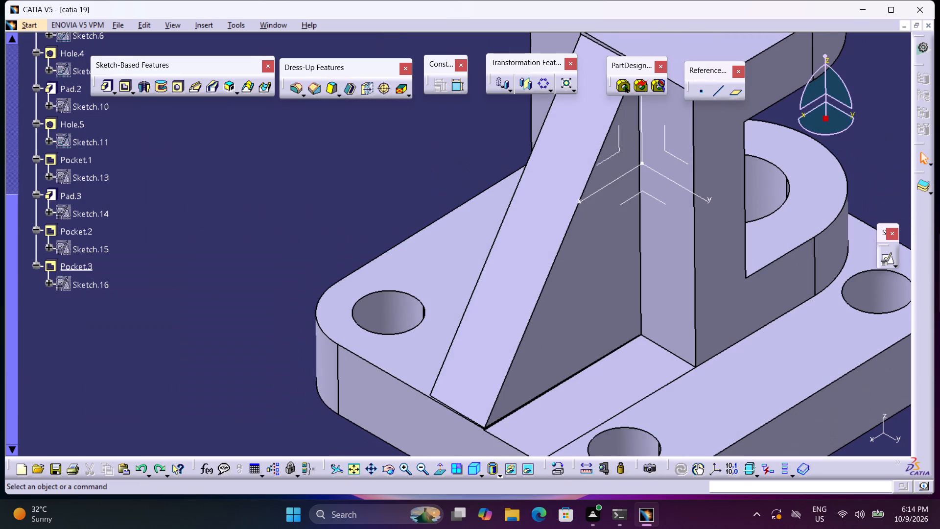
Start a positioned sketch on the rib's triangular side face from Pocket.2, beside the top corner.
{"action": "middle_click_drag", "start_coordinate": [633, 269], "coordinate": [607, 448]}
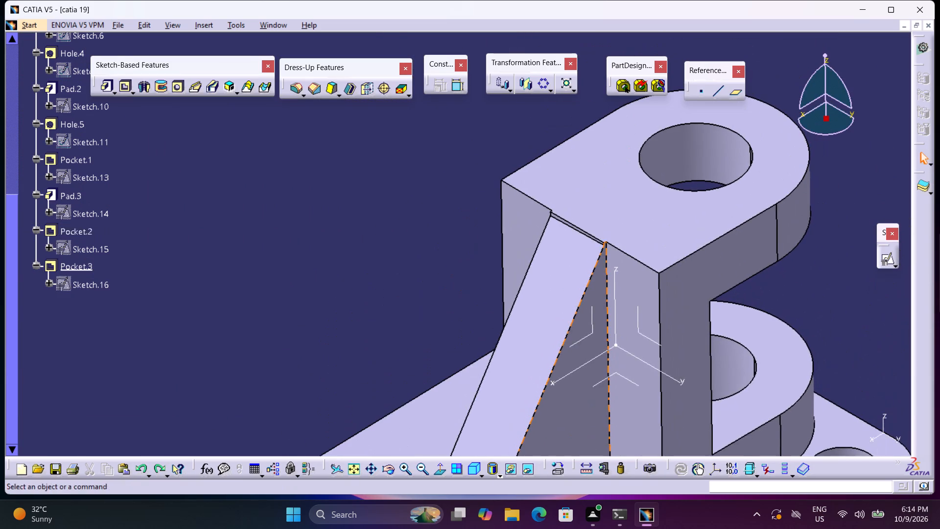
{"action": "middle_click_drag", "start_coordinate": [588, 276], "coordinate": [581, 240]}
{"action": "right_click", "coordinate": [589, 314]}
{"action": "scroll", "coordinate": [581, 240], "scroll_direction": "up", "scroll_amount": 1}
{"action": "middle_click_drag", "start_coordinate": [748, 315], "coordinate": [723, 309]}
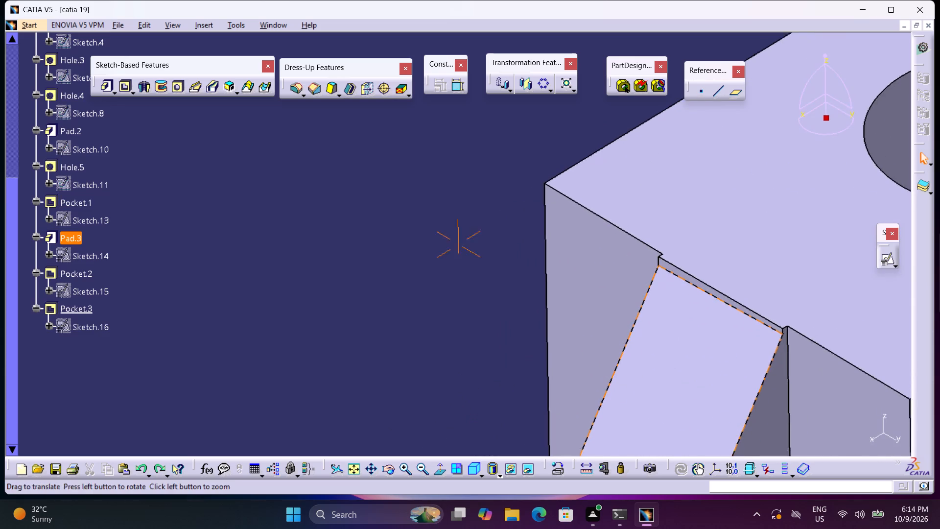
{"action": "middle_click_drag", "start_coordinate": [723, 309], "coordinate": [579, 269]}
{"action": "middle_click_drag", "start_coordinate": [648, 296], "coordinate": [632, 286]}
{"action": "right_click", "coordinate": [632, 287]}
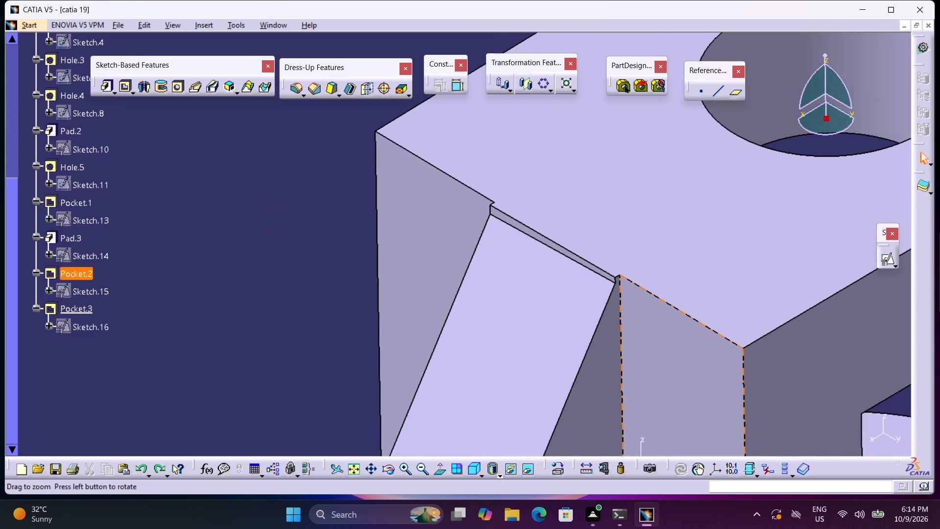
{"action": "middle_click_drag", "start_coordinate": [632, 286], "coordinate": [619, 231]}
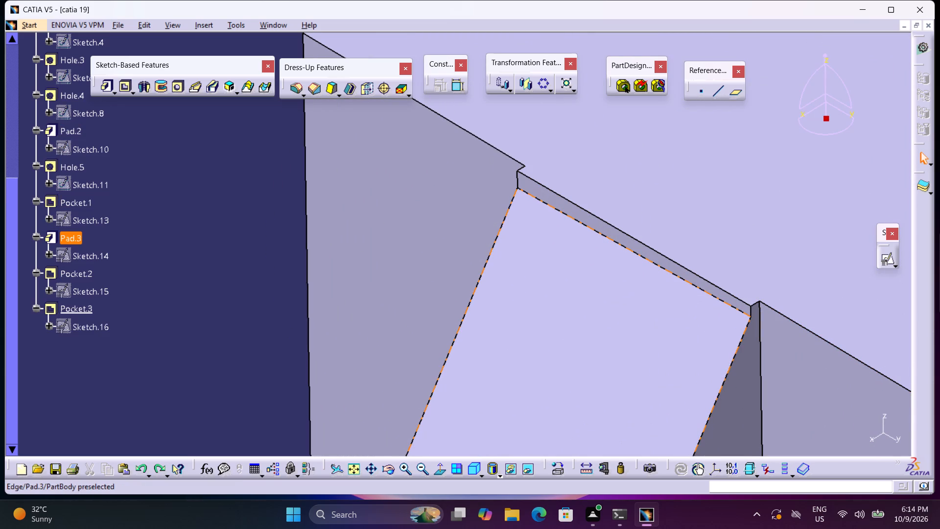
{"action": "left_click", "coordinate": [752, 310]}
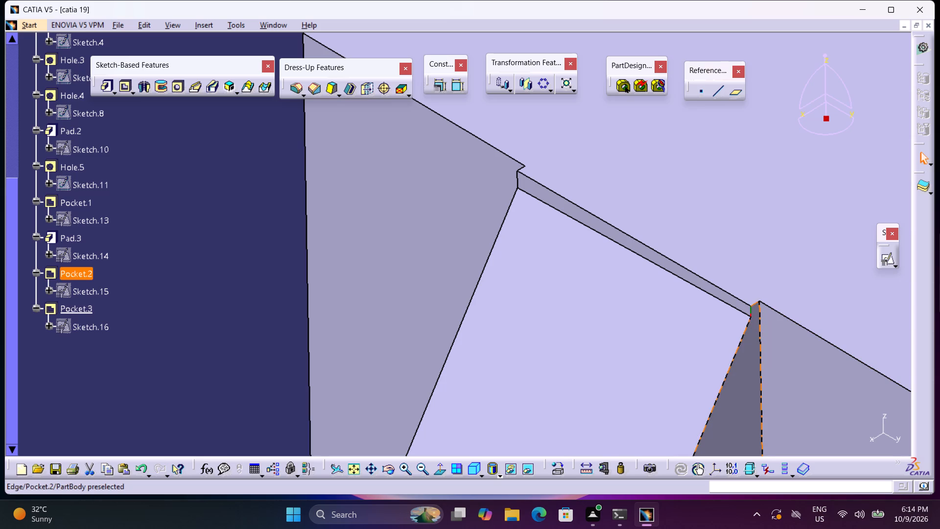
{"action": "left_click", "coordinate": [754, 309]}
{"action": "left_click", "coordinate": [891, 258]}
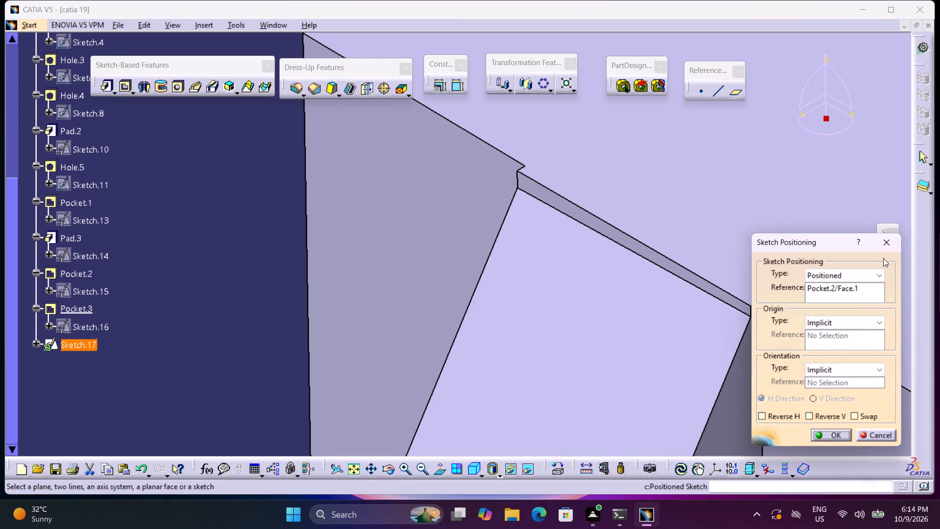
{"action": "left_click", "coordinate": [842, 435]}
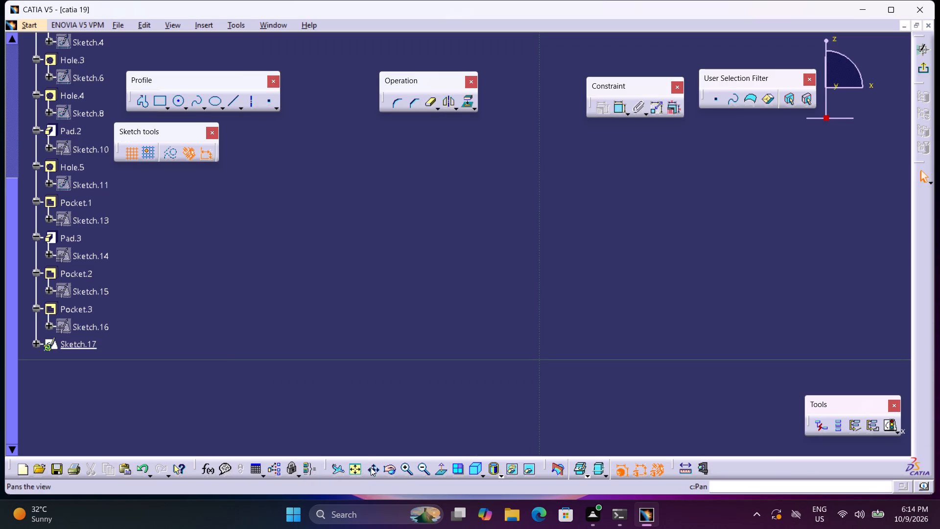
Examine the leftover strip at the rib's top corner from both sides of the sketch plane.
{"action": "left_click", "coordinate": [354, 467]}
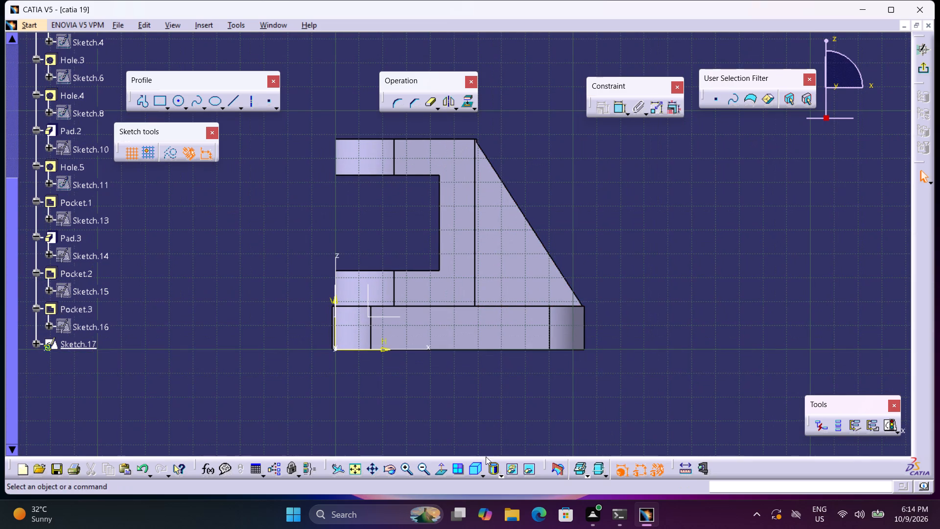
{"action": "left_click", "coordinate": [437, 479]}
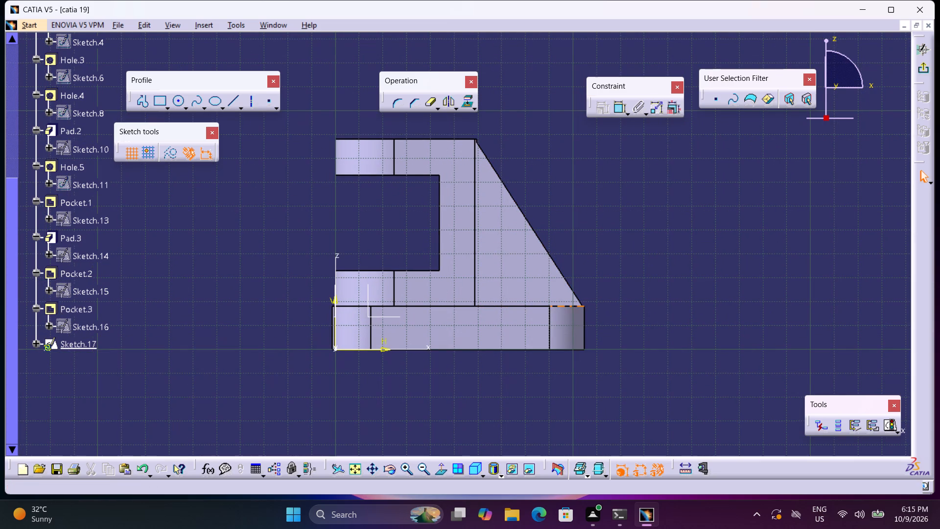
{"action": "left_click", "coordinate": [444, 470]}
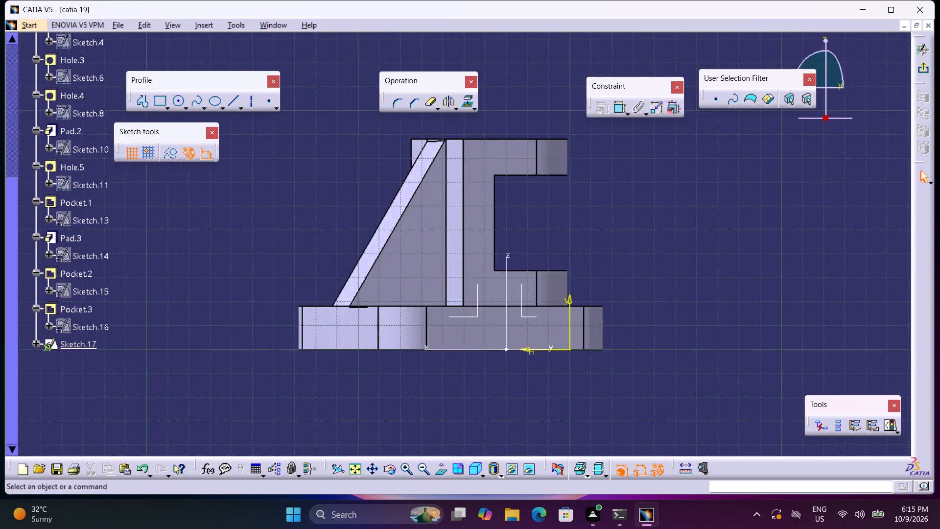
{"action": "middle_click_drag", "start_coordinate": [436, 279], "coordinate": [499, 340]}
{"action": "right_click", "coordinate": [500, 341]}
{"action": "middle_click", "coordinate": [494, 326]}
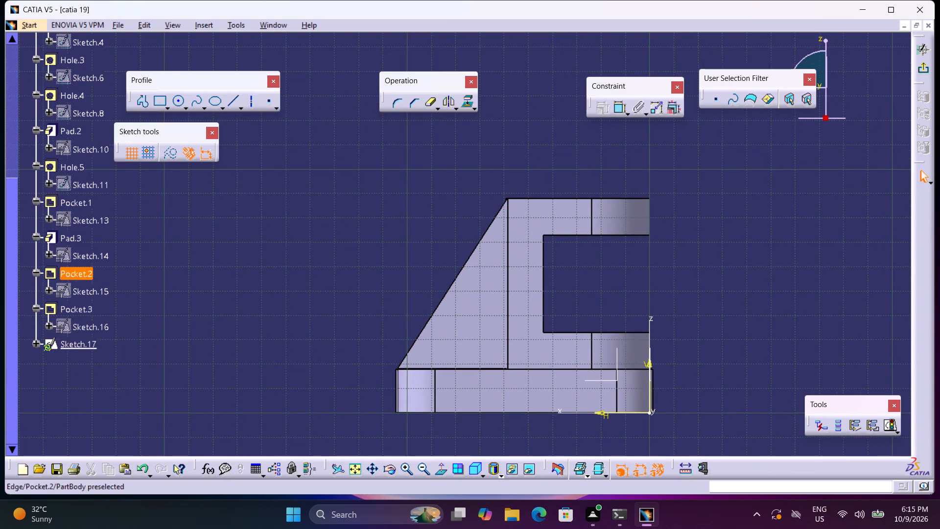
{"action": "triple_click", "coordinate": [411, 470]}
{"action": "triple_click", "coordinate": [411, 470]}
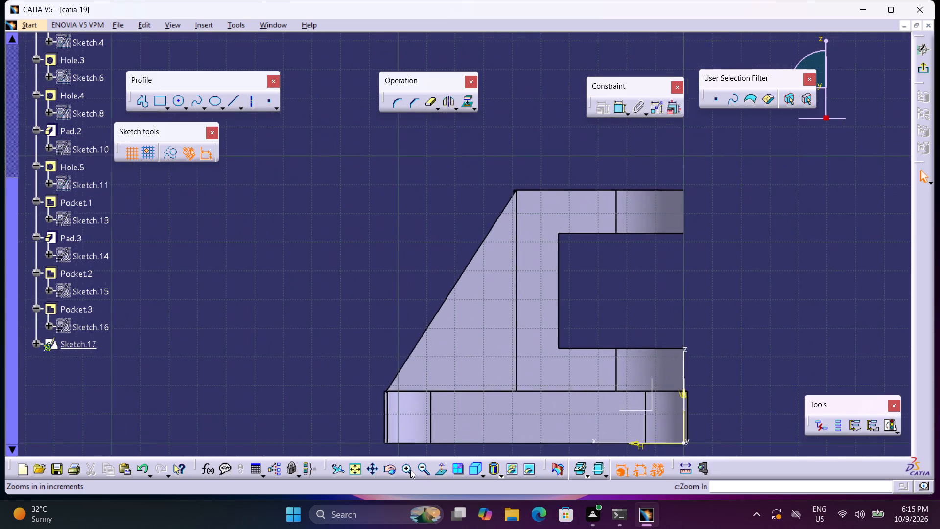
{"action": "triple_click", "coordinate": [410, 470]}
{"action": "middle_click_drag", "start_coordinate": [626, 211], "coordinate": [616, 383]}
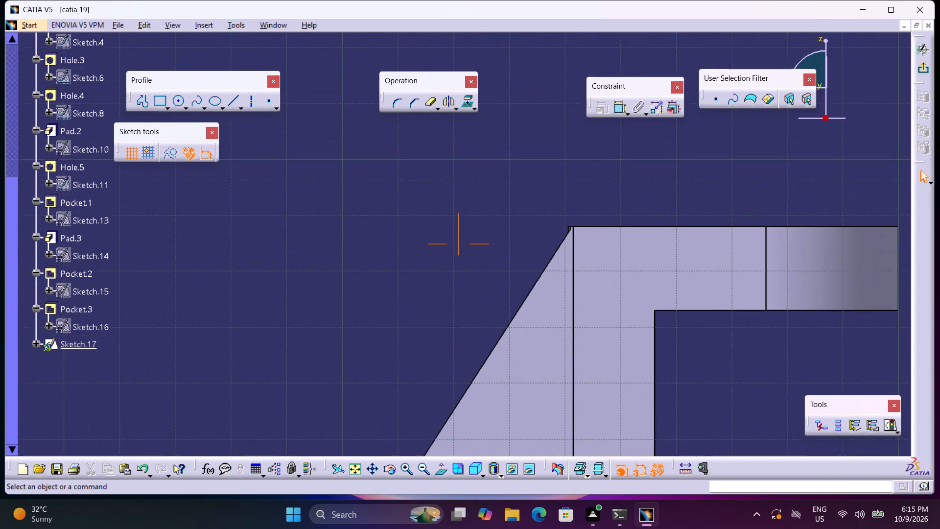
{"action": "middle_click_drag", "start_coordinate": [616, 383], "coordinate": [608, 265]}
{"action": "right_click", "coordinate": [620, 404]}
{"action": "middle_click_drag", "start_coordinate": [799, 319], "coordinate": [400, 313]}
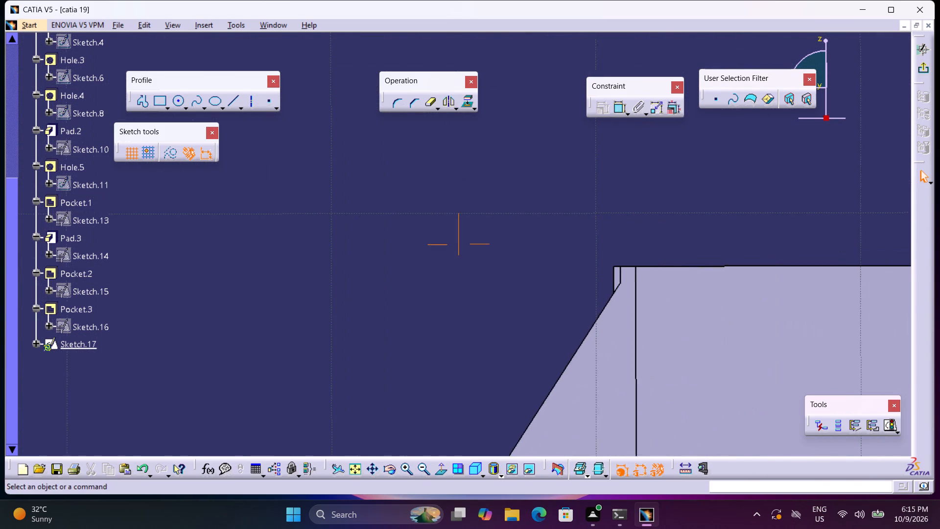
{"action": "middle_click_drag", "start_coordinate": [400, 313], "coordinate": [398, 313]}
{"action": "middle_click_drag", "start_coordinate": [617, 327], "coordinate": [584, 313]}
{"action": "right_click", "coordinate": [599, 380]}
{"action": "middle_click_drag", "start_coordinate": [715, 399], "coordinate": [611, 247]}
{"action": "middle_click_drag", "start_coordinate": [728, 337], "coordinate": [674, 337]}
{"action": "right_click", "coordinate": [674, 337]}
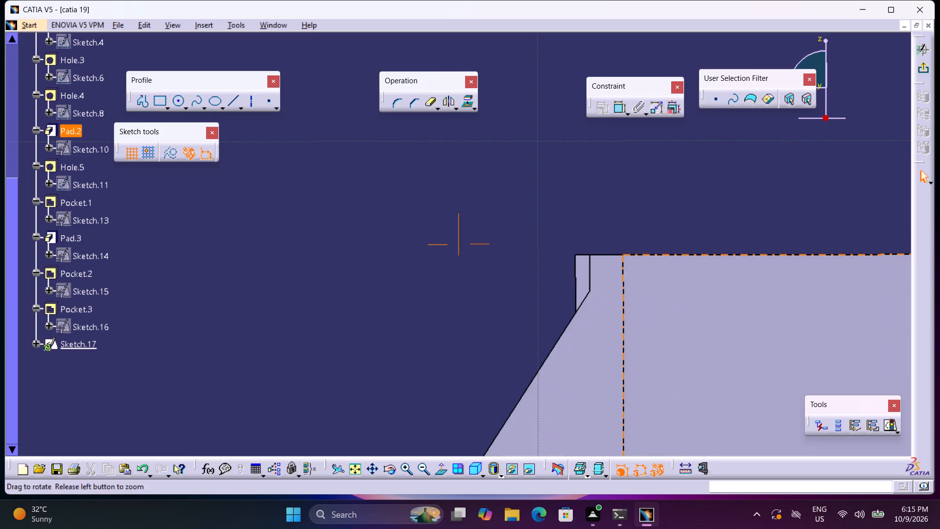
{"action": "middle_click_drag", "start_coordinate": [674, 337], "coordinate": [671, 297]}
{"action": "middle_click_drag", "start_coordinate": [670, 292], "coordinate": [667, 278]}
{"action": "middle_click", "coordinate": [666, 275]}
{"action": "middle_click_drag", "start_coordinate": [669, 313], "coordinate": [669, 313]}
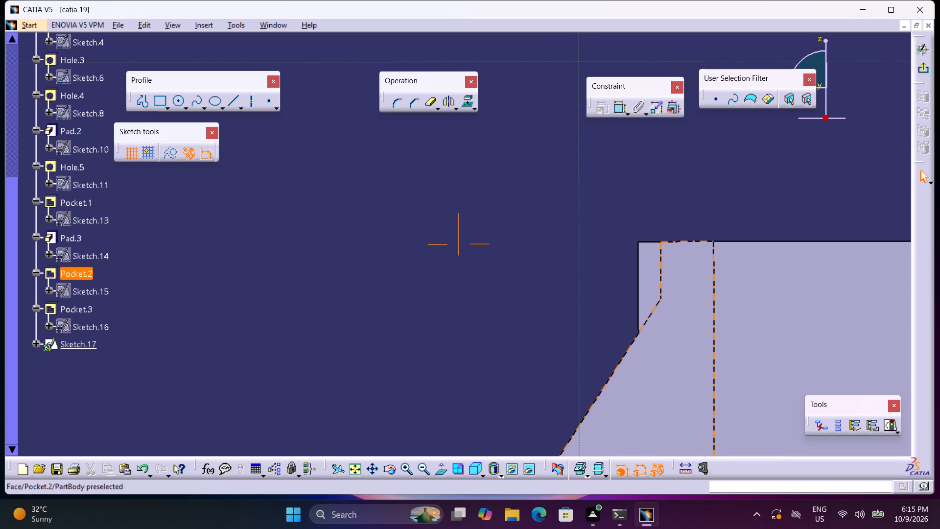
{"action": "middle_click_drag", "start_coordinate": [669, 313], "coordinate": [733, 357]}
{"action": "right_click_drag", "start_coordinate": [674, 320], "coordinate": [733, 357]}
{"action": "left_click", "coordinate": [441, 479]}
{"action": "left_click", "coordinate": [440, 475]}
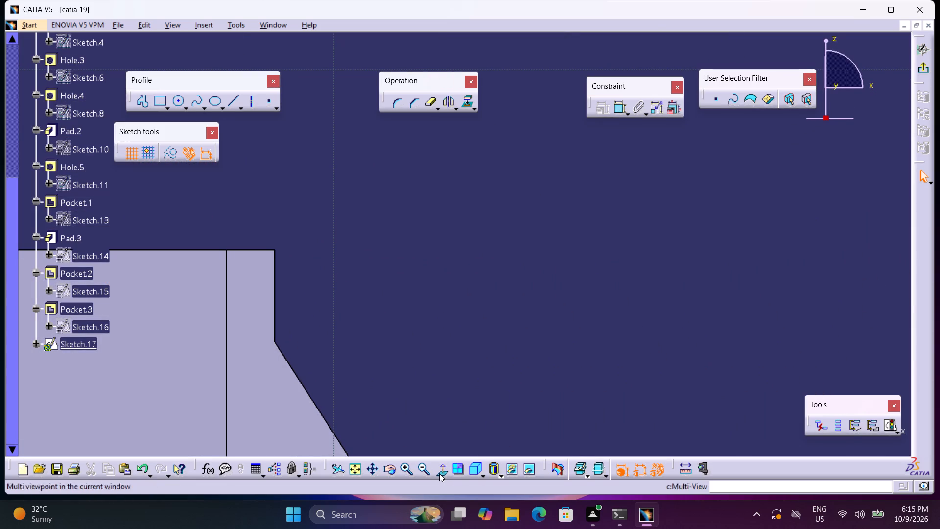
{"action": "left_click", "coordinate": [439, 473]}
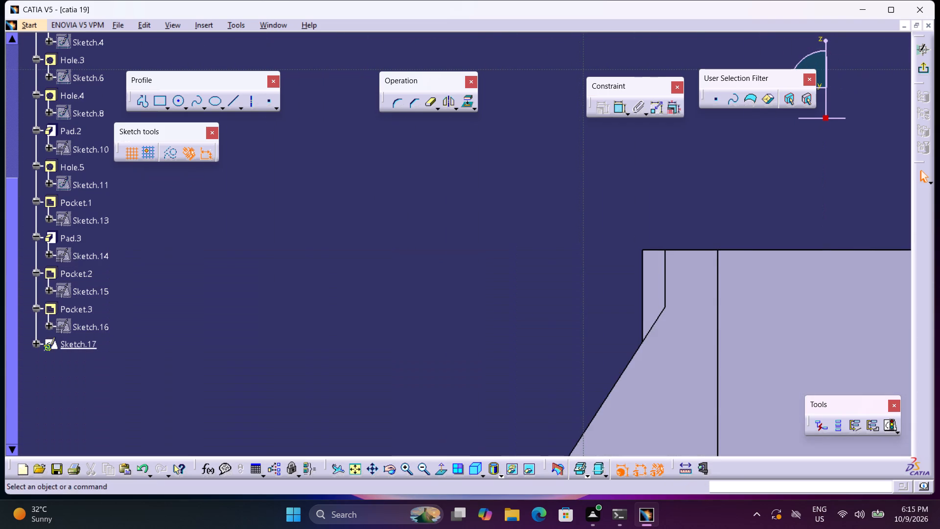
Project the narrow four-sided leftover face at the rib's top corner onto the sketch plane.
{"action": "middle_click_drag", "start_coordinate": [716, 371], "coordinate": [657, 396]}
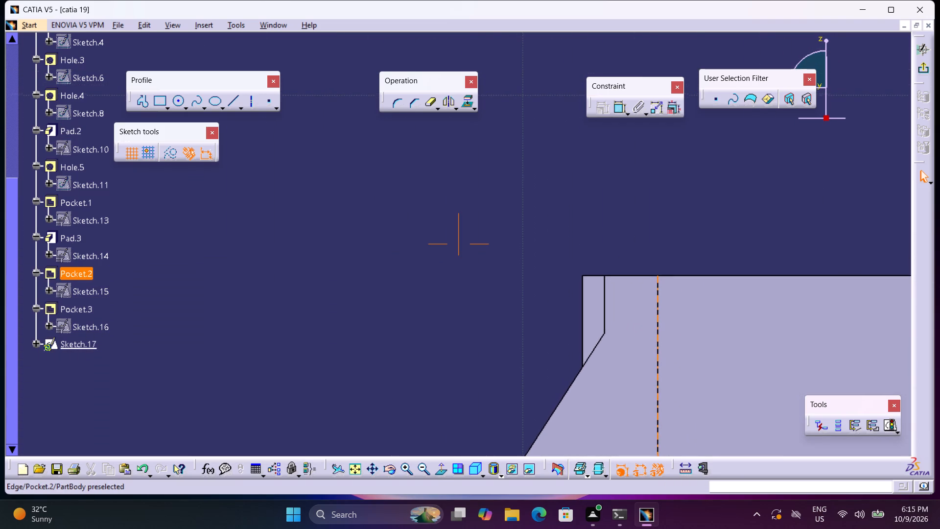
{"action": "middle_click_drag", "start_coordinate": [657, 396], "coordinate": [667, 346]}
{"action": "right_click", "coordinate": [658, 407]}
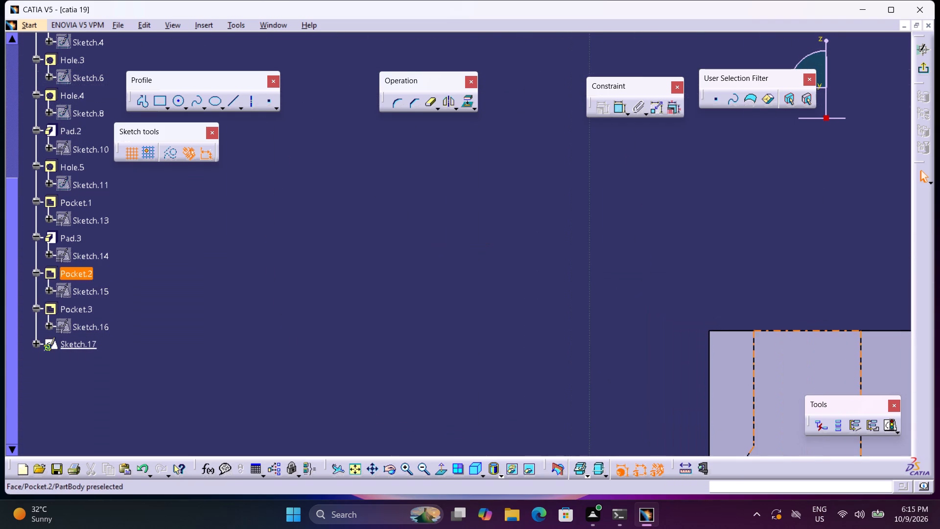
{"action": "middle_click_drag", "start_coordinate": [742, 362], "coordinate": [686, 217]}
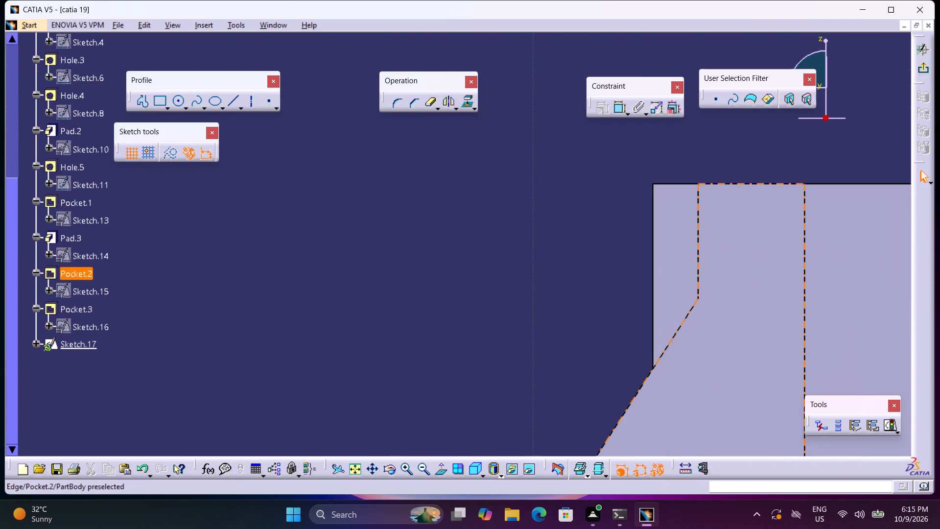
{"action": "left_click", "coordinate": [142, 102]}
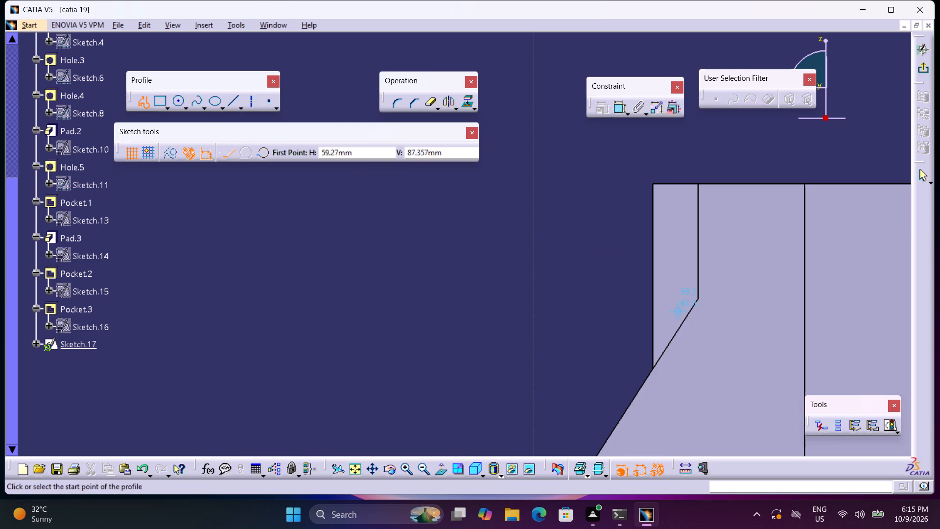
{"action": "left_click", "coordinate": [467, 109]}
{"action": "left_click", "coordinate": [689, 258]}
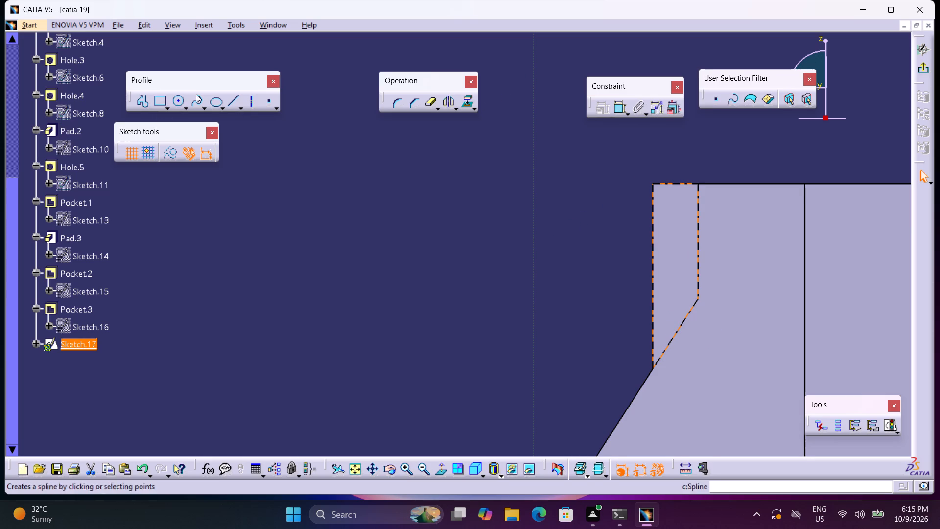
Trace a closed four-sided profile about 0.25 mm wide and 1 mm high over the projected corner outline, and exit the sketch.
{"action": "left_click", "coordinate": [141, 103]}
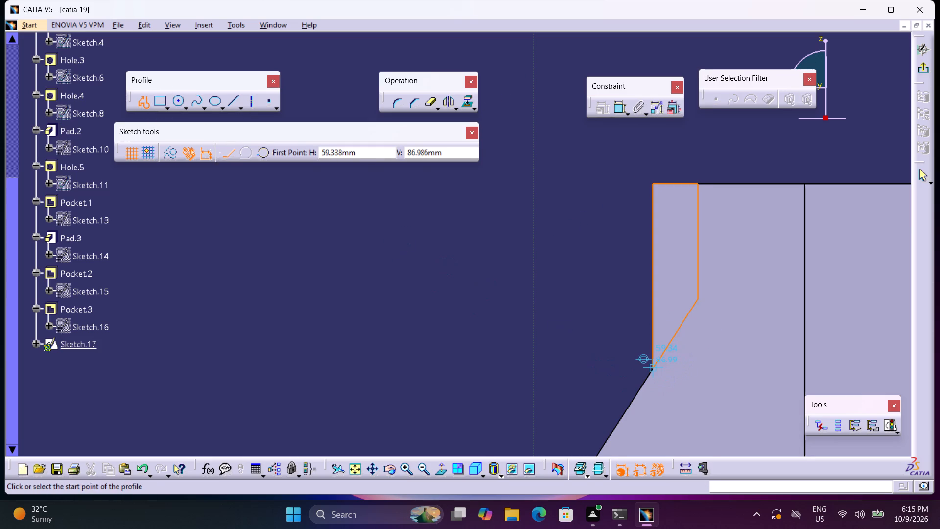
{"action": "left_click", "coordinate": [653, 368]}
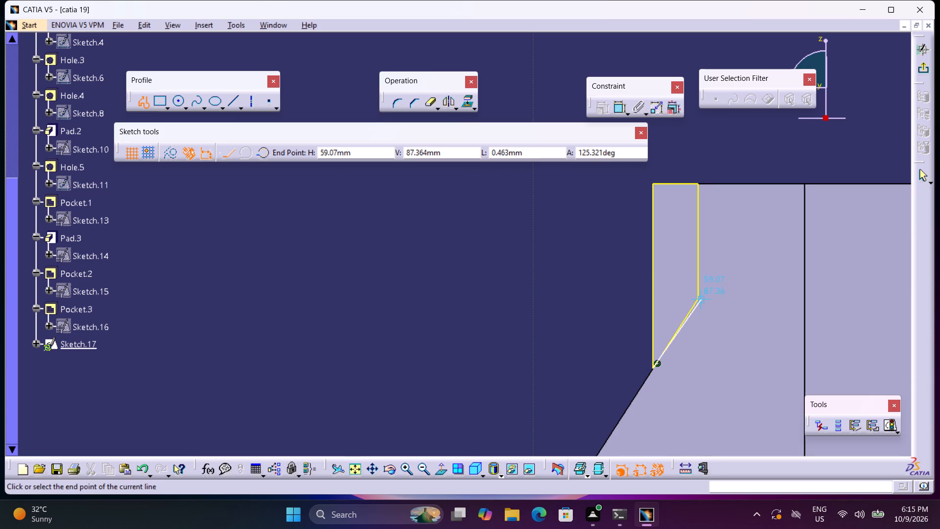
{"action": "left_click", "coordinate": [699, 297]}
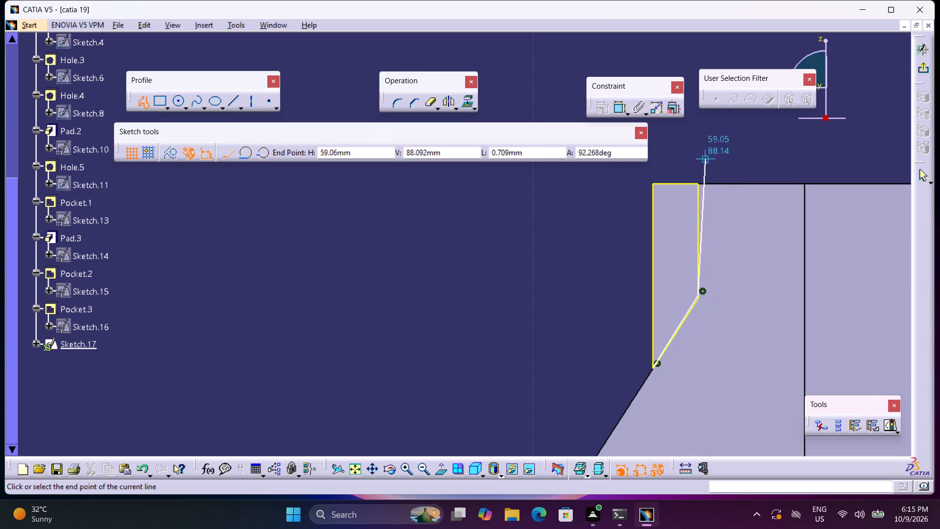
{"action": "key", "text": "ctrl+z"}
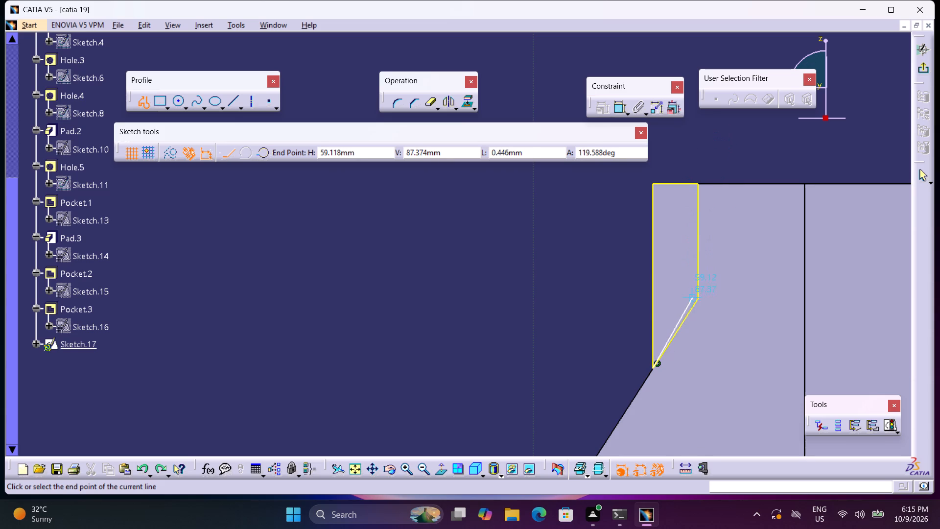
{"action": "left_click", "coordinate": [652, 184]}
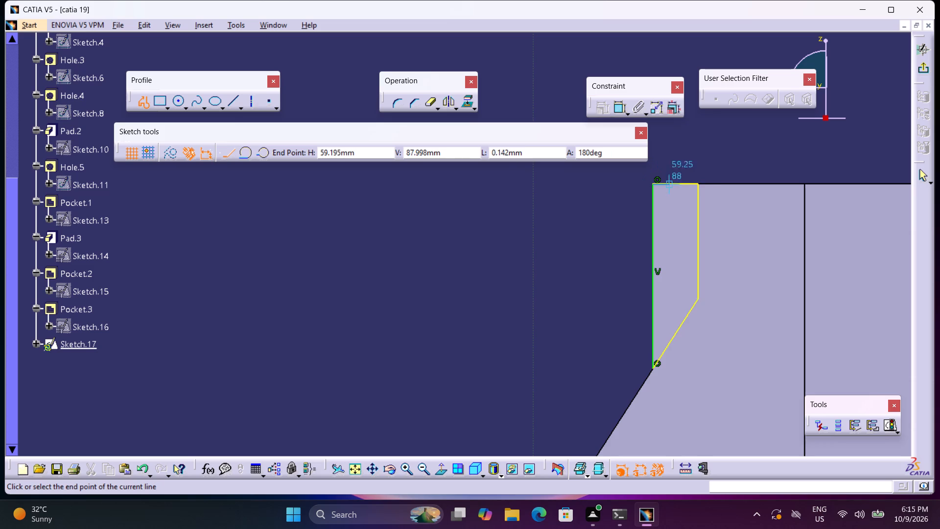
{"action": "left_click", "coordinate": [698, 182]}
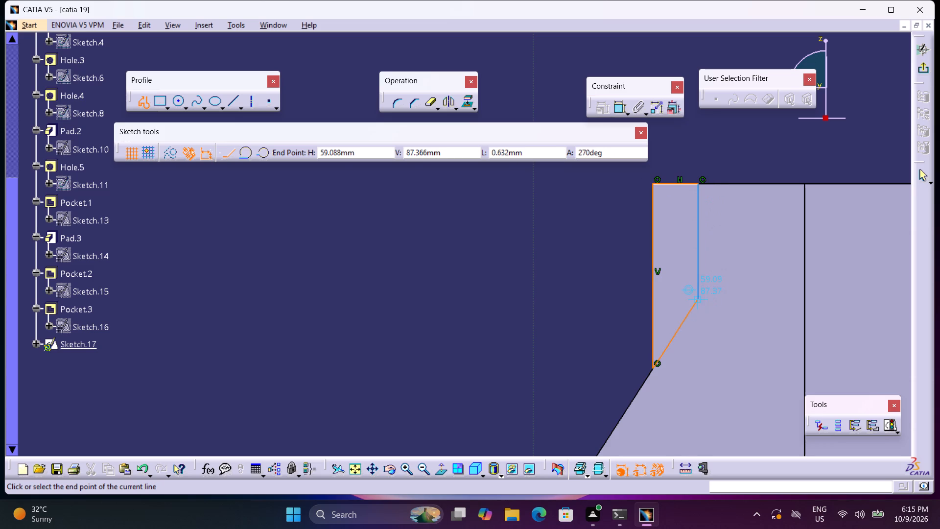
{"action": "left_click", "coordinate": [698, 300]}
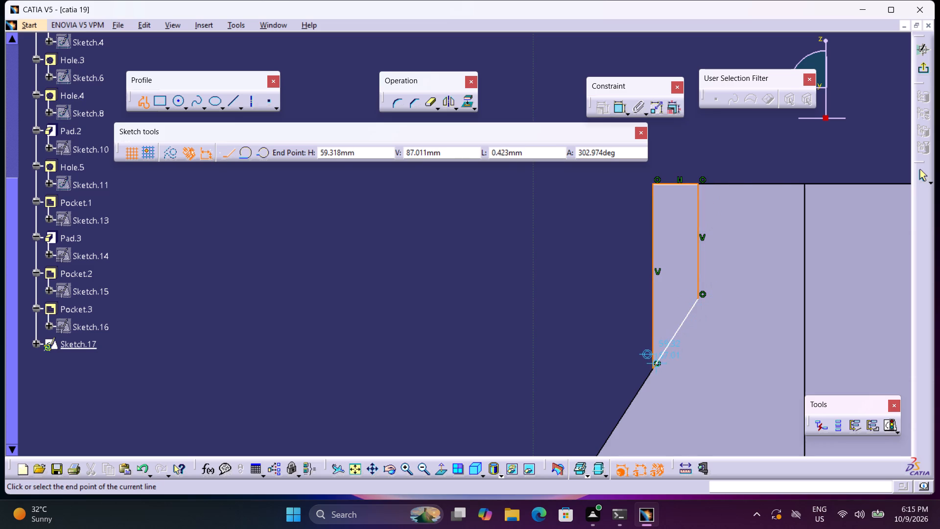
{"action": "left_click", "coordinate": [652, 366]}
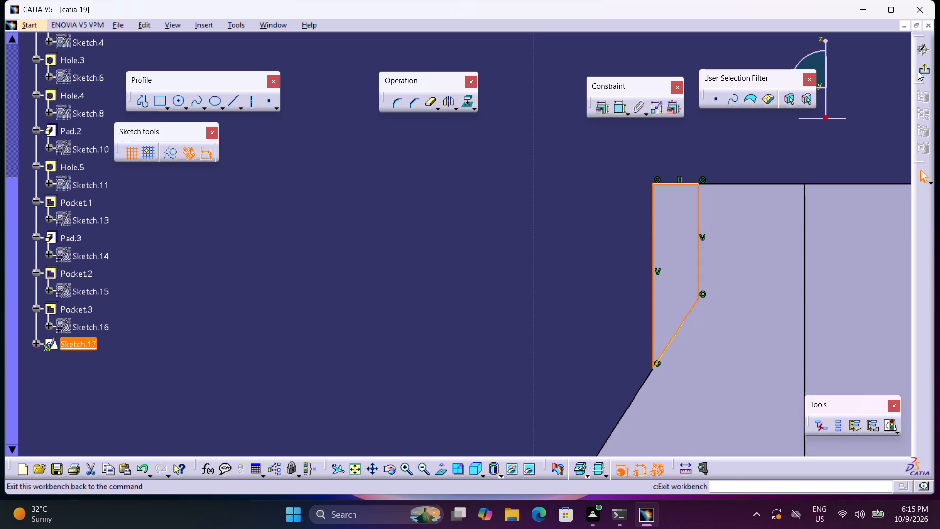
{"action": "left_click", "coordinate": [918, 72]}
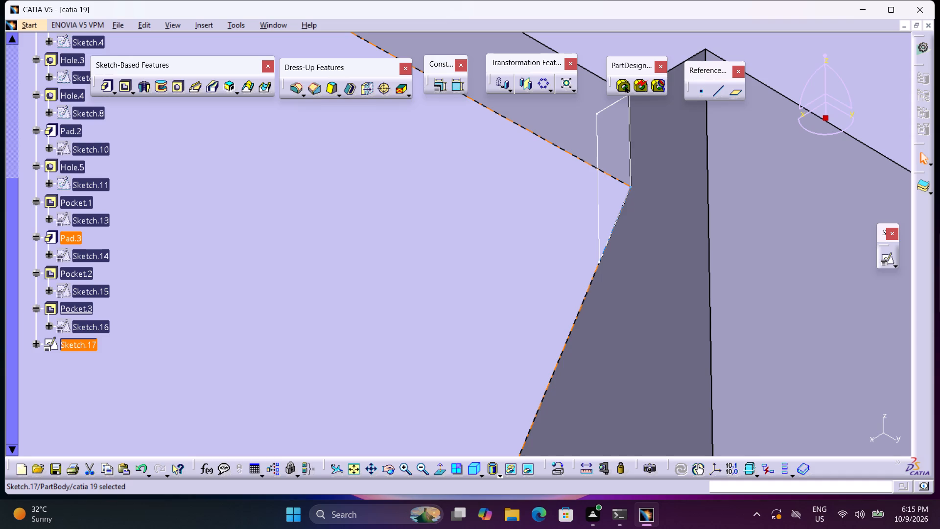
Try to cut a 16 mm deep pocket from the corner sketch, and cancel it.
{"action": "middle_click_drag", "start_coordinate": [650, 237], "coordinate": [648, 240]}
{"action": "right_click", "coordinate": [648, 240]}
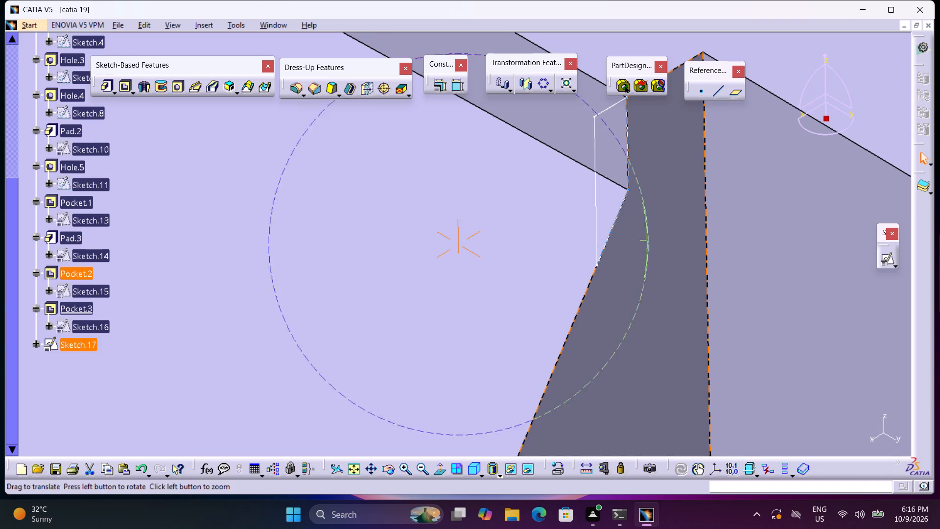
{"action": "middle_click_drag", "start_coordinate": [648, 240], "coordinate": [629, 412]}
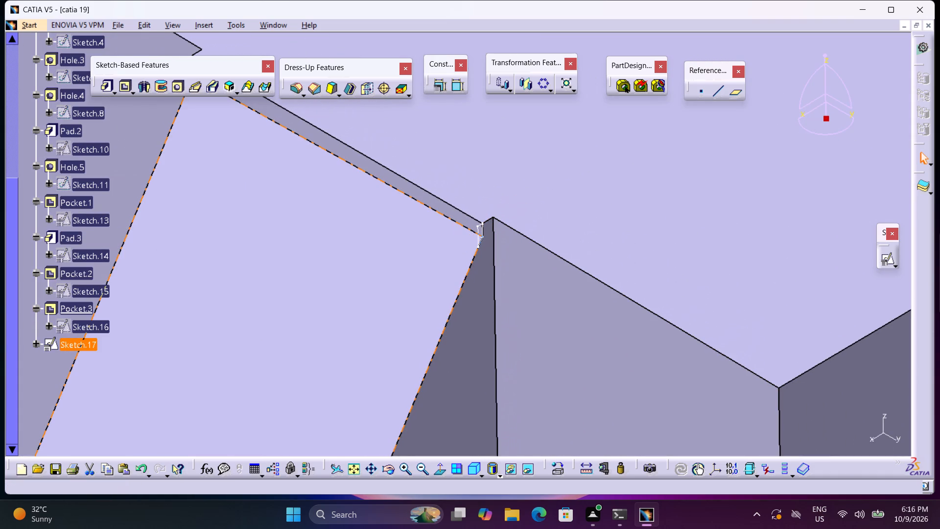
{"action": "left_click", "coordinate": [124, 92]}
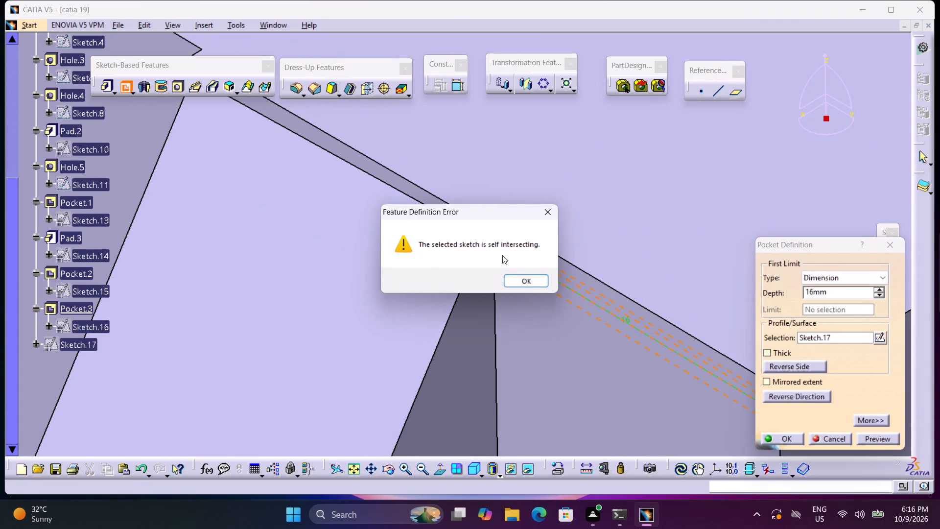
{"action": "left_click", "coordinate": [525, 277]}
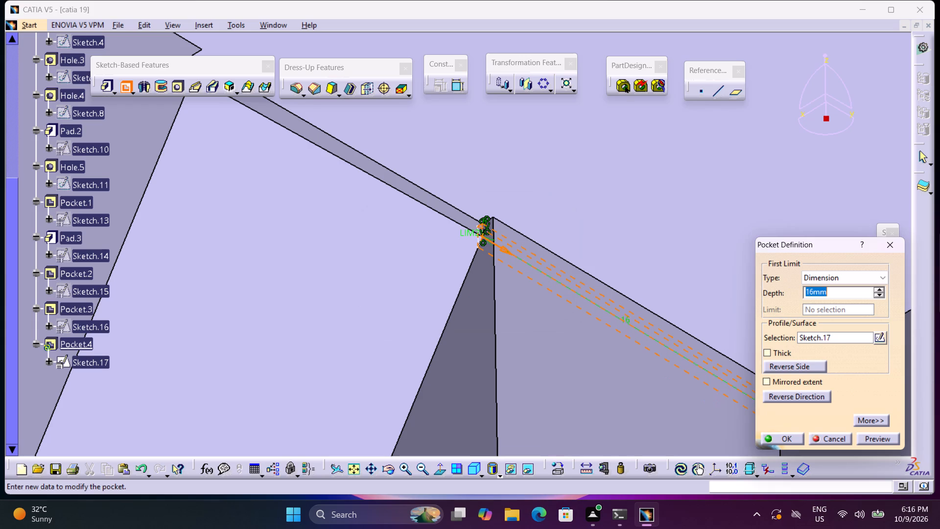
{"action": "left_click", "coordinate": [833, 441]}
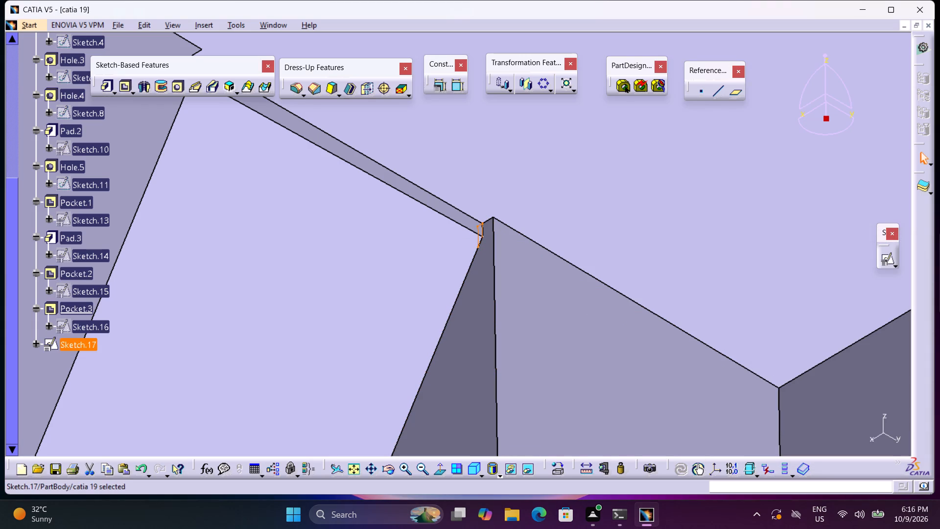
Reopen the corner sketch and examine its profile's lines and corners against the solid's edges from the reverse side.
{"action": "double_click", "coordinate": [479, 234]}
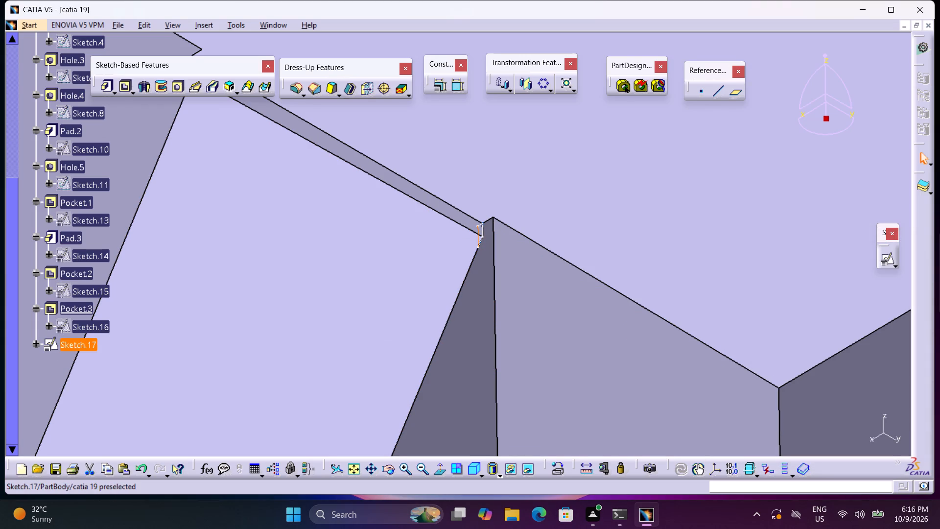
{"action": "double_click", "coordinate": [67, 345]}
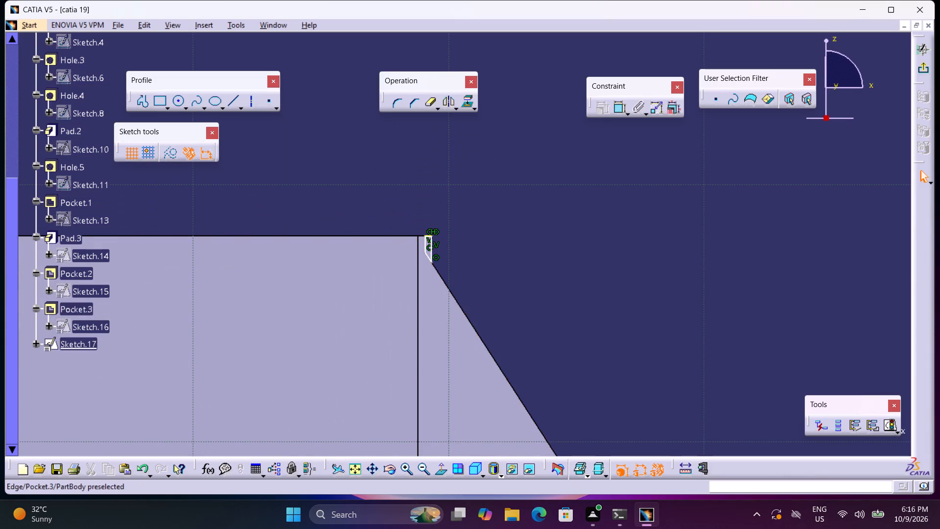
{"action": "left_click", "coordinate": [440, 472]}
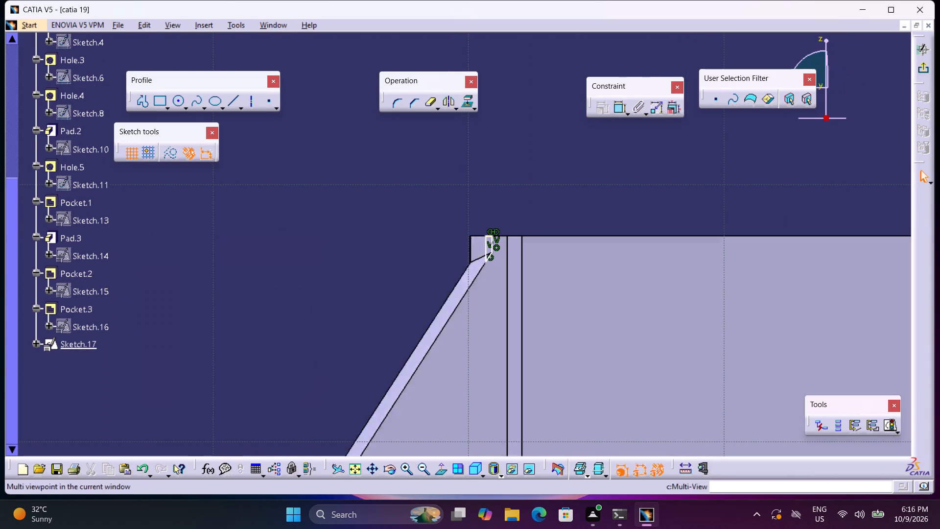
{"action": "left_click", "coordinate": [509, 258]}
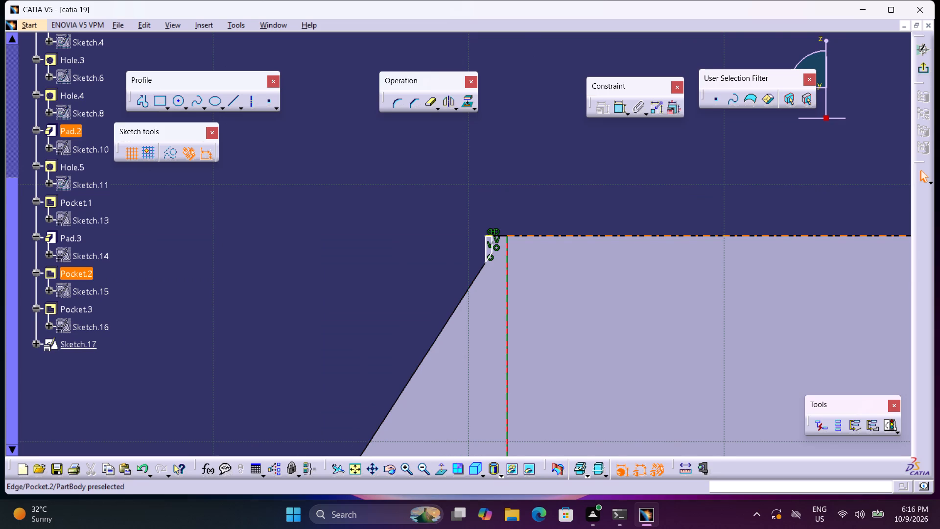
{"action": "left_click", "coordinate": [527, 204]}
{"action": "middle_click", "coordinate": [499, 293]}
{"action": "right_click", "coordinate": [499, 294]}
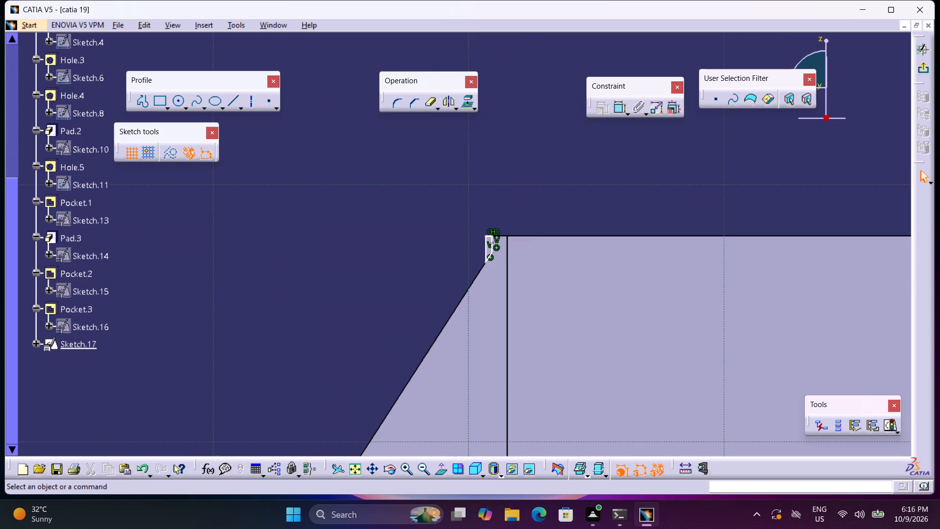
{"action": "left_click", "coordinate": [489, 237]}
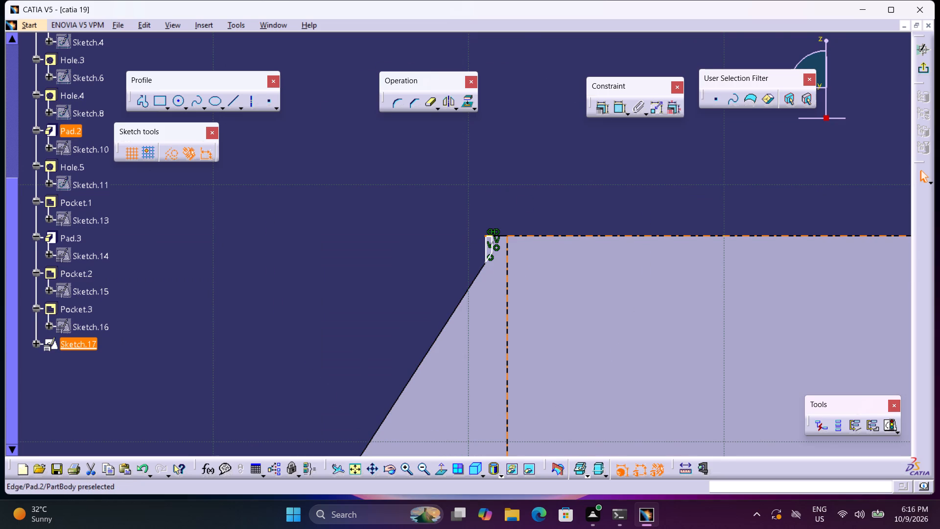
{"action": "double_click", "coordinate": [492, 227]}
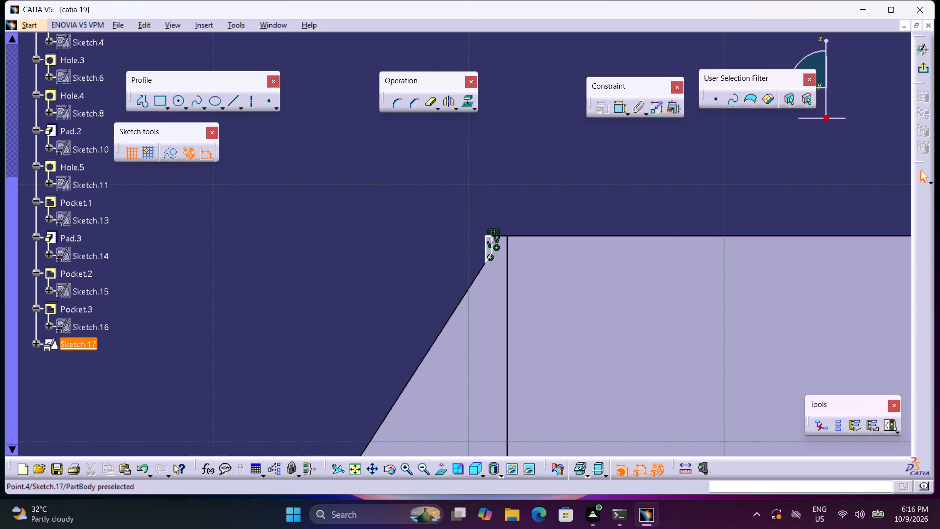
{"action": "left_click", "coordinate": [488, 236]}
{"action": "left_click", "coordinate": [506, 225]}
{"action": "middle_click_drag", "start_coordinate": [501, 264], "coordinate": [495, 1]}
{"action": "right_click", "coordinate": [502, 264]}
{"action": "middle_click_drag", "start_coordinate": [743, 290], "coordinate": [341, 250]}
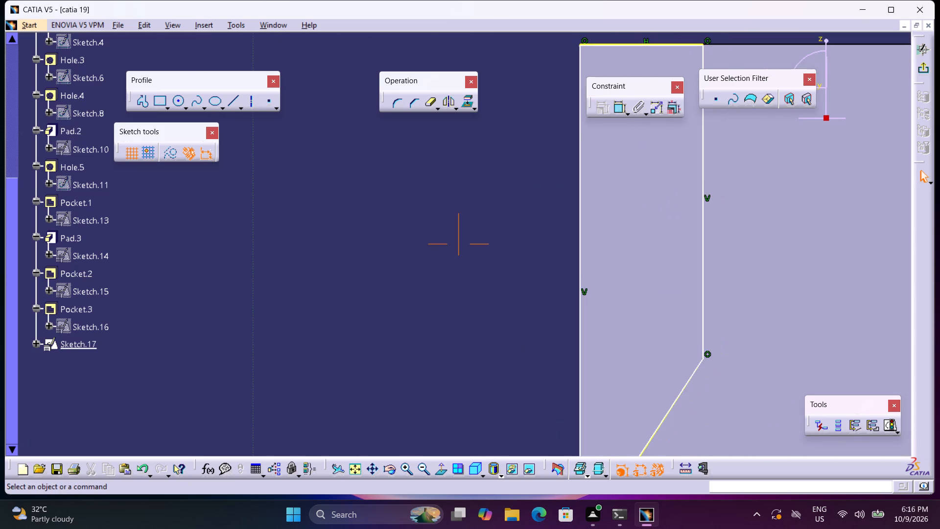
{"action": "middle_click_drag", "start_coordinate": [341, 250], "coordinate": [341, 250]}
{"action": "left_click", "coordinate": [682, 393]}
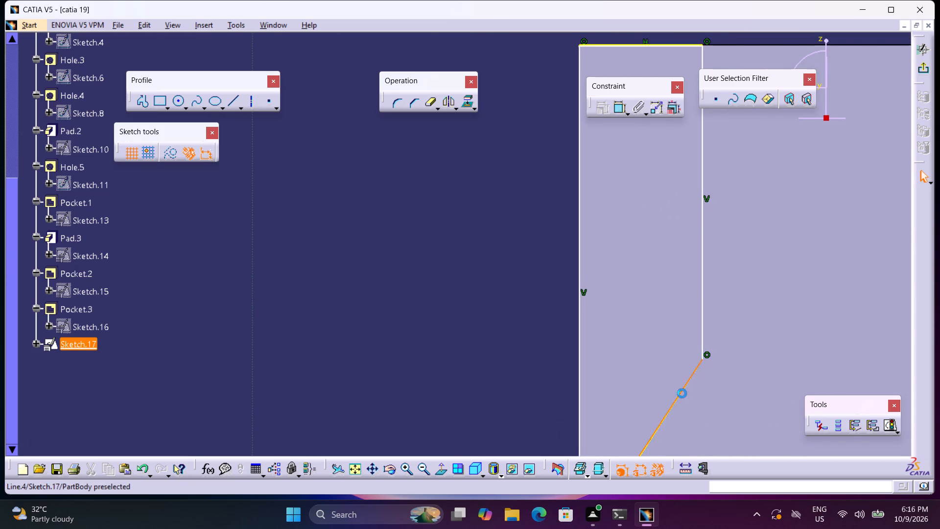
{"action": "middle_click_drag", "start_coordinate": [731, 364], "coordinate": [664, 492]}
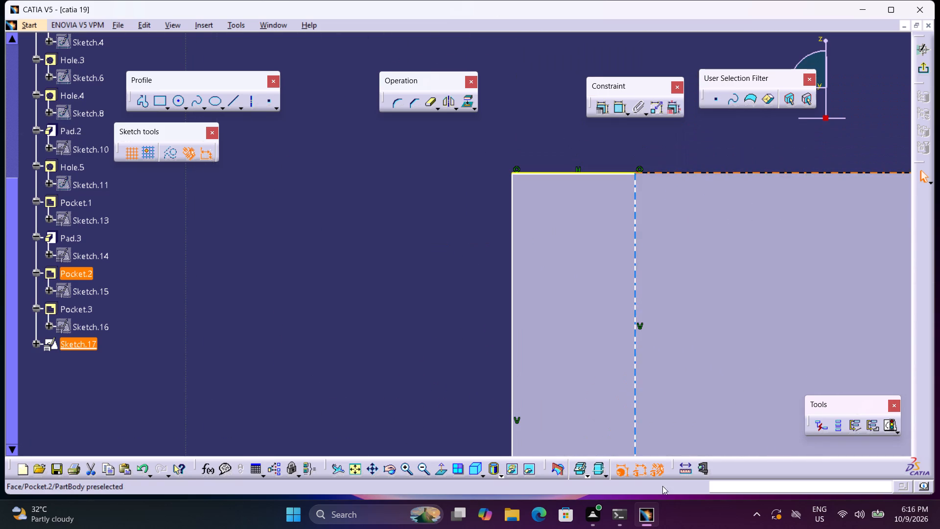
{"action": "double_click", "coordinate": [664, 156]}
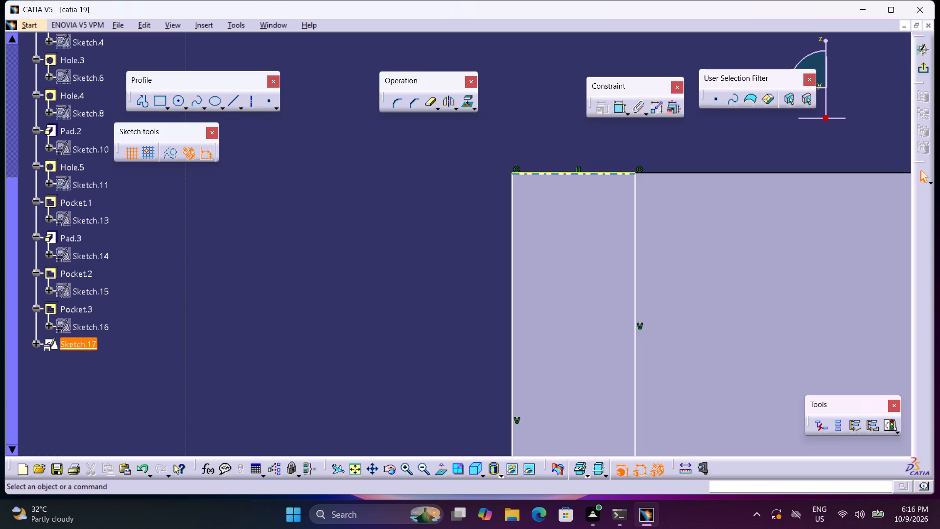
{"action": "left_click", "coordinate": [625, 172]}
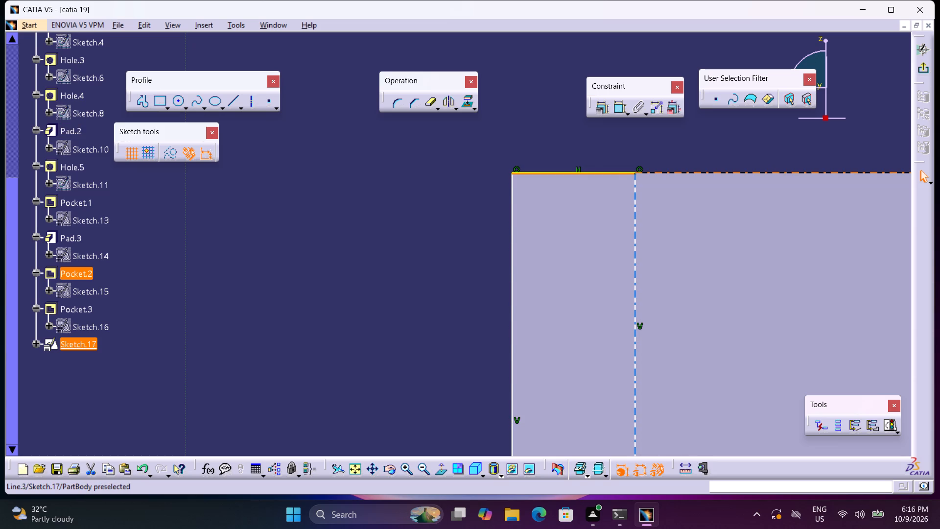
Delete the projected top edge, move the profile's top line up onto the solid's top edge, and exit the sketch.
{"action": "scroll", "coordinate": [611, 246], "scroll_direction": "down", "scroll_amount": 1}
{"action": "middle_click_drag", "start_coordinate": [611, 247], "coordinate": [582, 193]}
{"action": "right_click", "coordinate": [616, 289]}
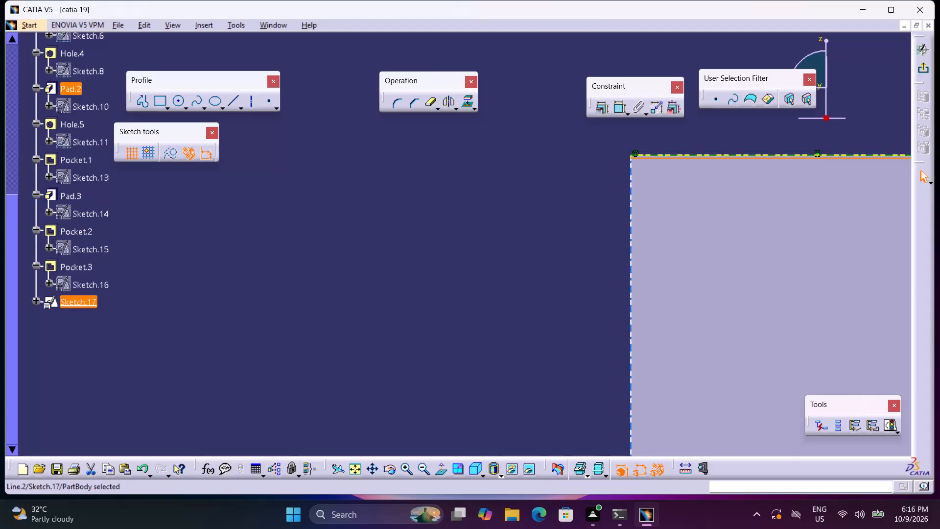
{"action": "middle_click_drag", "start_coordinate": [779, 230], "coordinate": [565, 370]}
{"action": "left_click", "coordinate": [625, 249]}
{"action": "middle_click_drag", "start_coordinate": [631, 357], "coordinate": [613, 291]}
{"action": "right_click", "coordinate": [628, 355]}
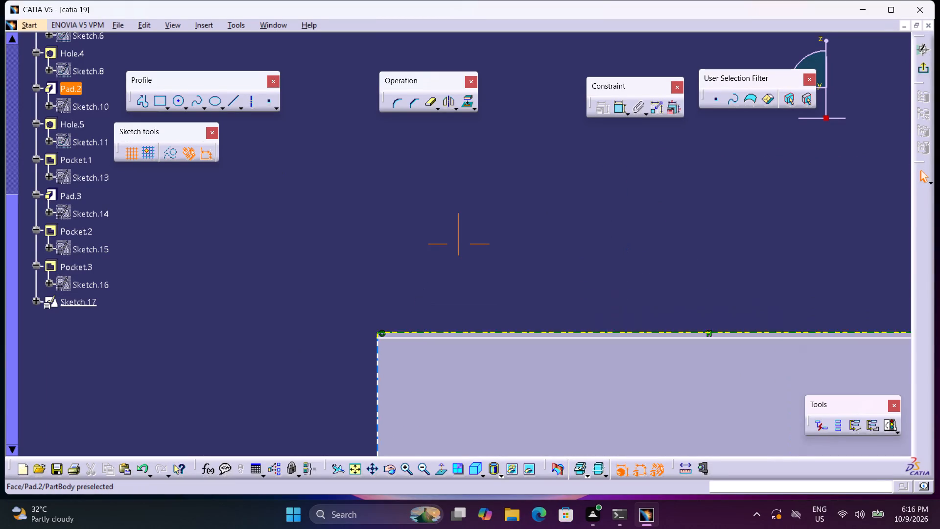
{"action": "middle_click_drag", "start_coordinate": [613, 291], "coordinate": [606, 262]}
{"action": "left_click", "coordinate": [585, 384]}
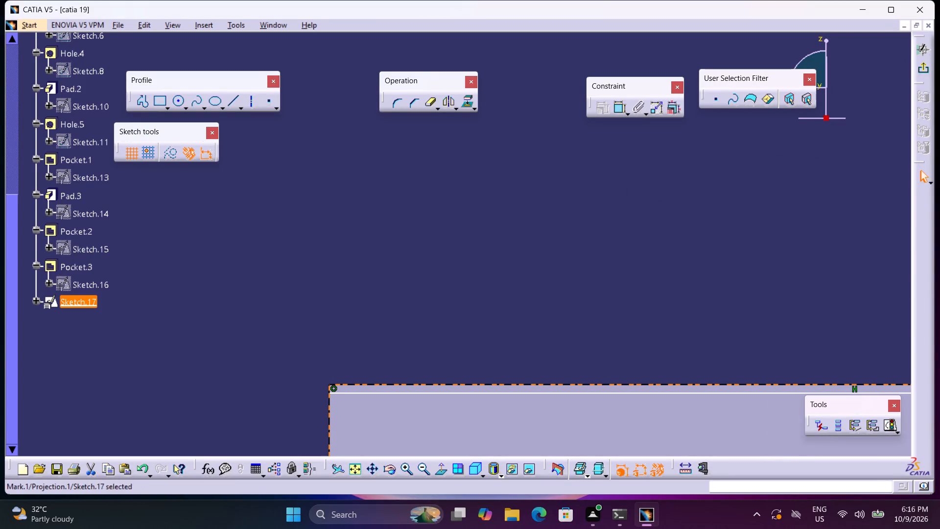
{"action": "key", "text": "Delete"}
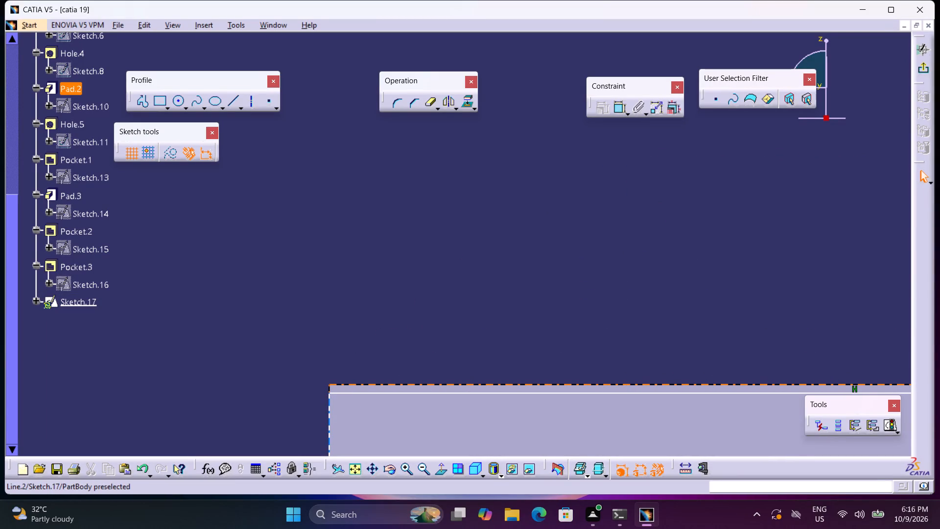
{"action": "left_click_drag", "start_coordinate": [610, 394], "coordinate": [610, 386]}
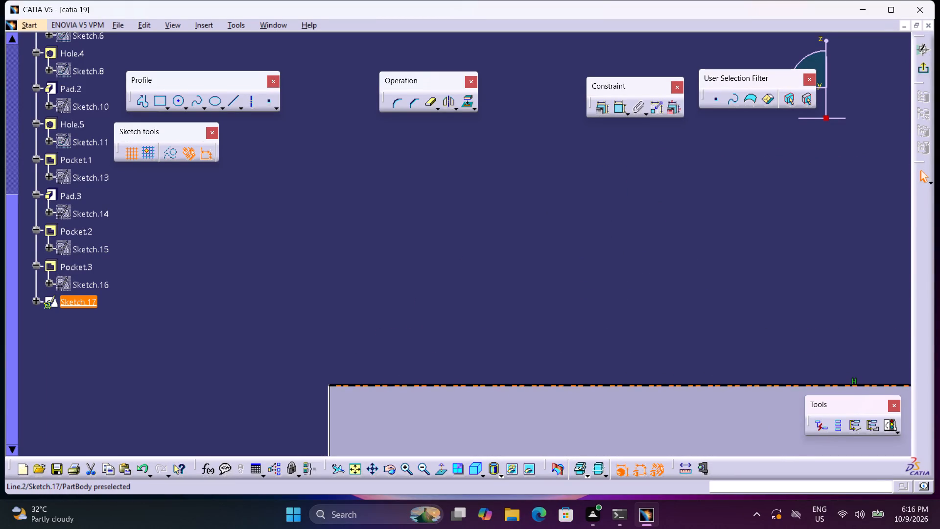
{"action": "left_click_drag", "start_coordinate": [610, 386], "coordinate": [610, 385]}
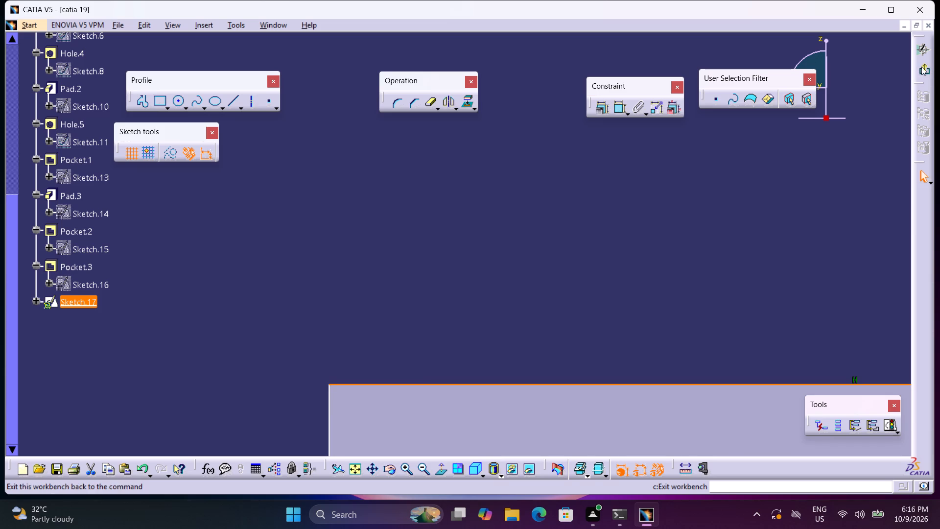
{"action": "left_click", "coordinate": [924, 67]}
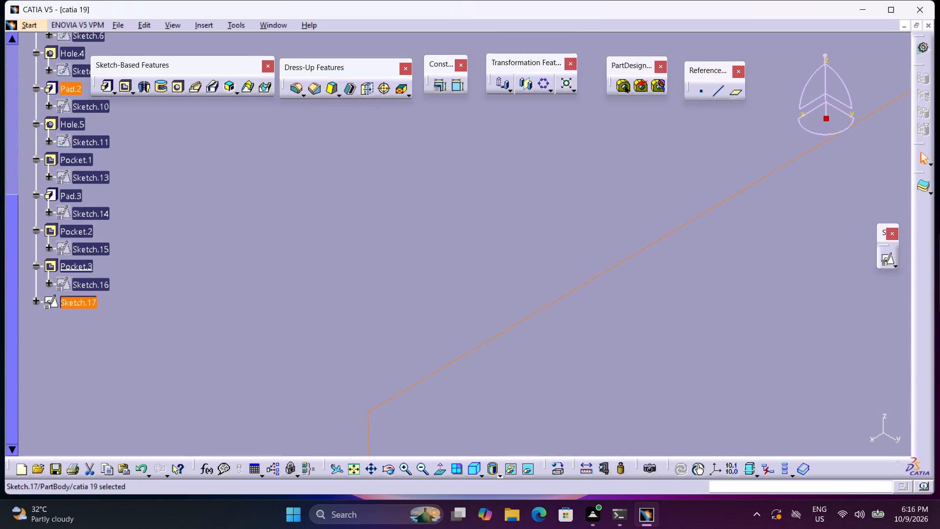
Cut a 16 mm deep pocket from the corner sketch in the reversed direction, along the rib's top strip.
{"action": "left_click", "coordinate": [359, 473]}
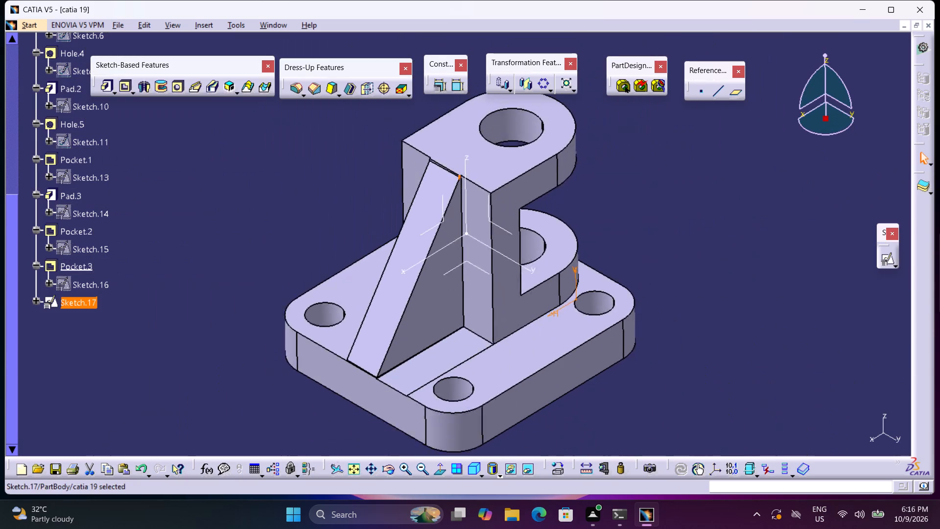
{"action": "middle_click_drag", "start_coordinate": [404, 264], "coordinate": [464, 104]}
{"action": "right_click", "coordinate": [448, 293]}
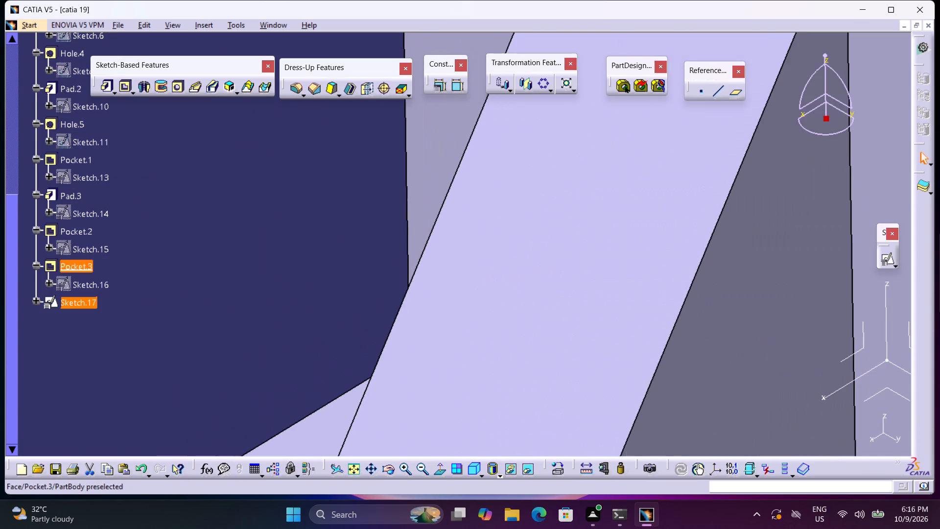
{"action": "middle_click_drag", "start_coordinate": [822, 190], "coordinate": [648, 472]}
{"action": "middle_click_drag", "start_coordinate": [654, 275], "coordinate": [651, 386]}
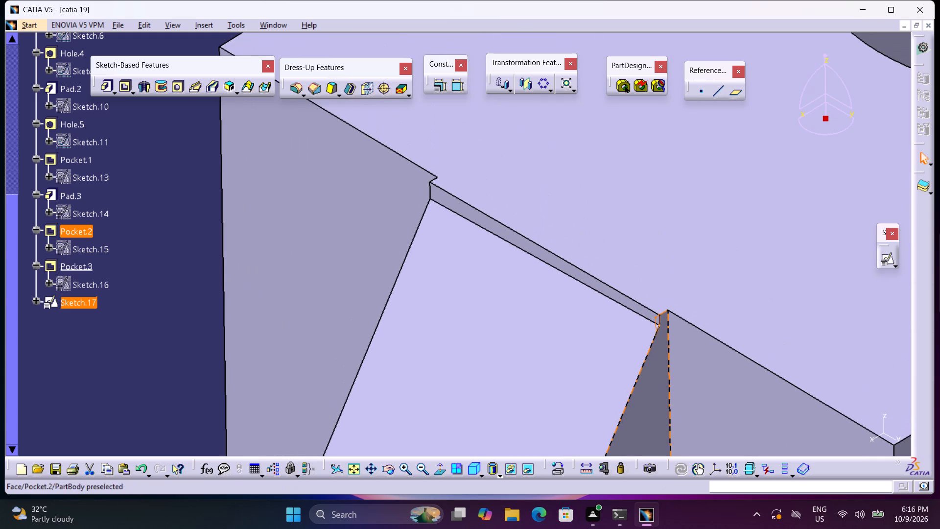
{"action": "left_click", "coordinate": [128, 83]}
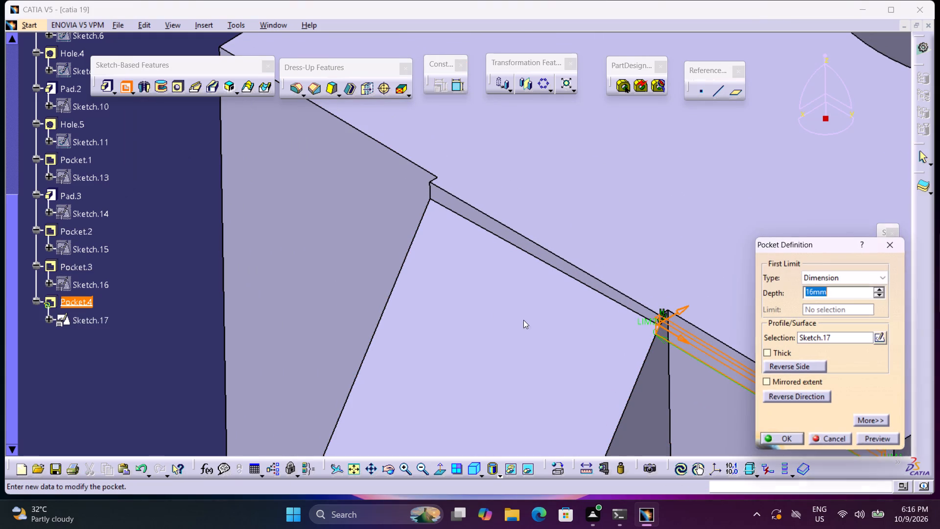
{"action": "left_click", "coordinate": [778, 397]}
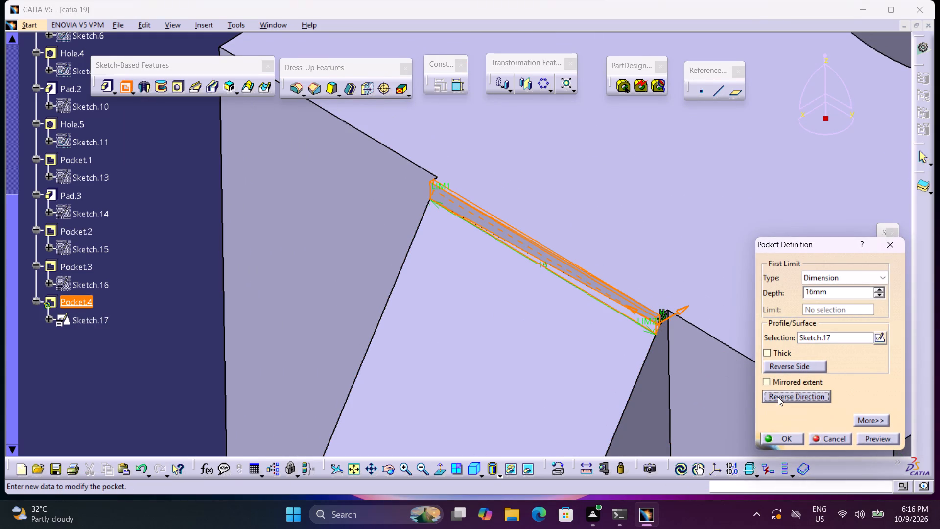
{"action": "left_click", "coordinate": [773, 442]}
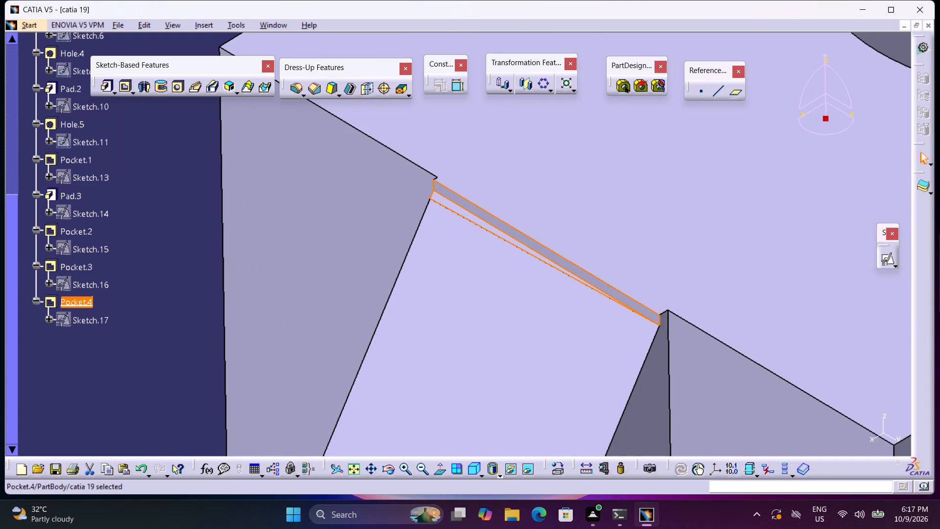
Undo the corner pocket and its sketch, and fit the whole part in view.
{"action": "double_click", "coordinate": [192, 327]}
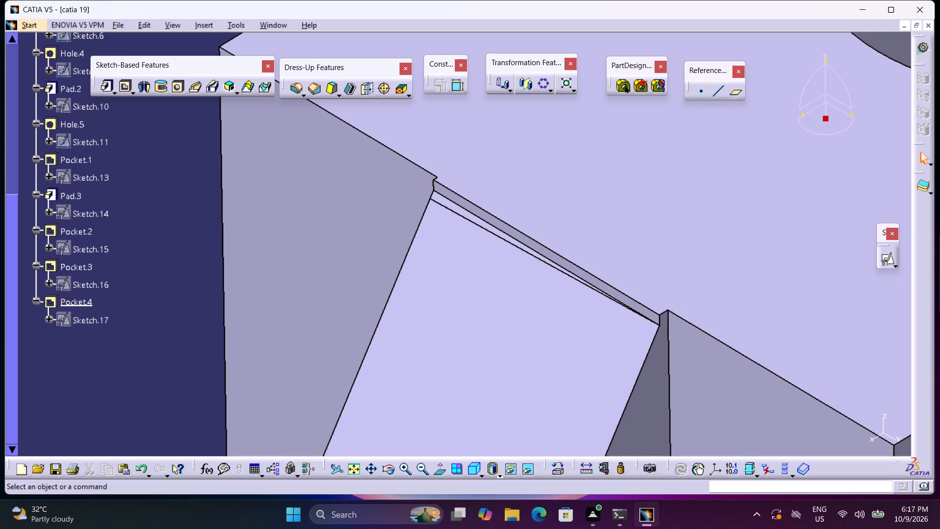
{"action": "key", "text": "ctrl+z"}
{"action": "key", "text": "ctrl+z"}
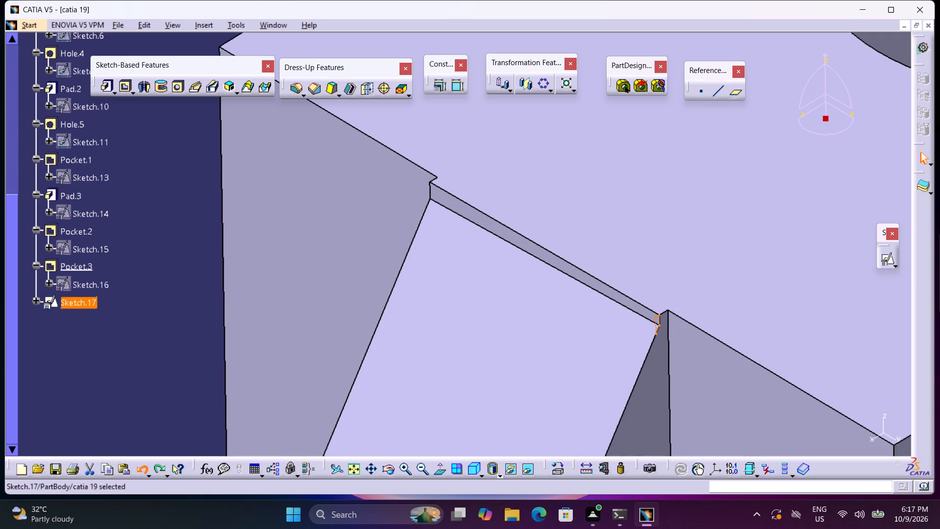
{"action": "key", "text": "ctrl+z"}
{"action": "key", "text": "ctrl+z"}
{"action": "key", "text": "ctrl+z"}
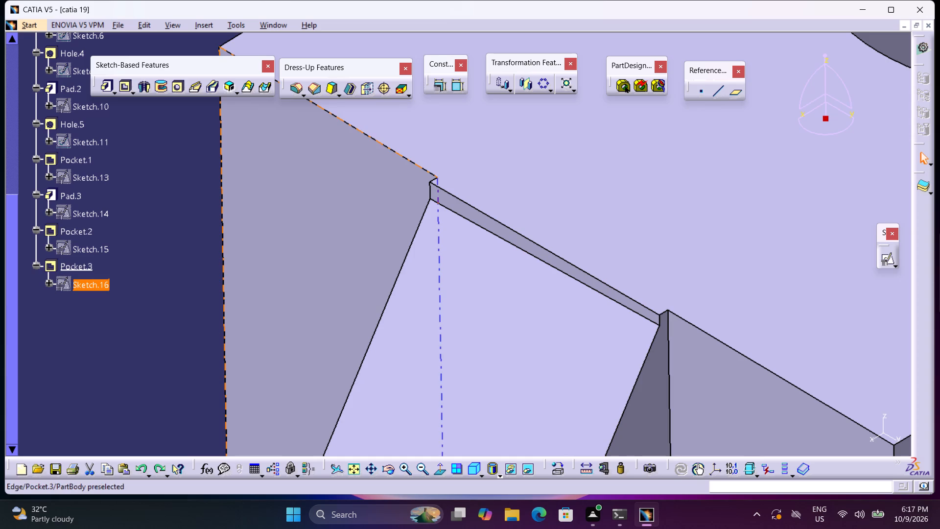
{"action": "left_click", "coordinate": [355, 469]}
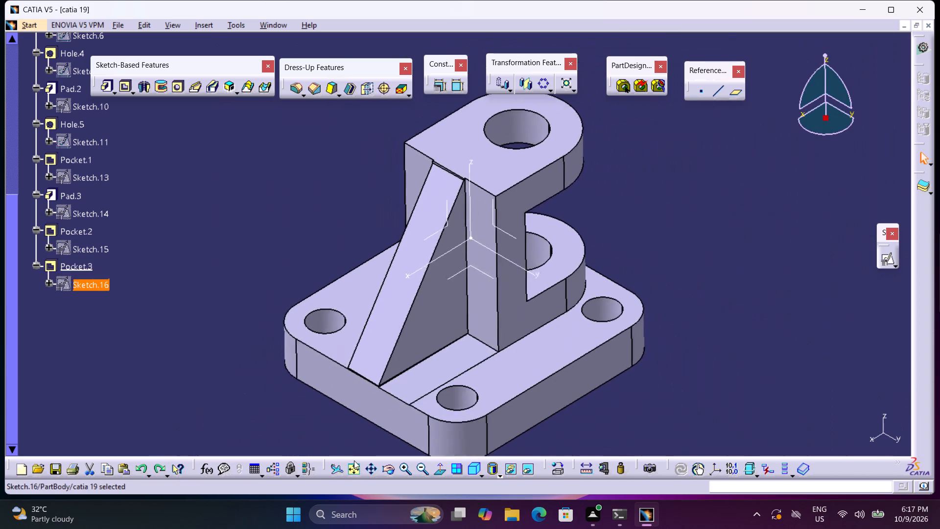
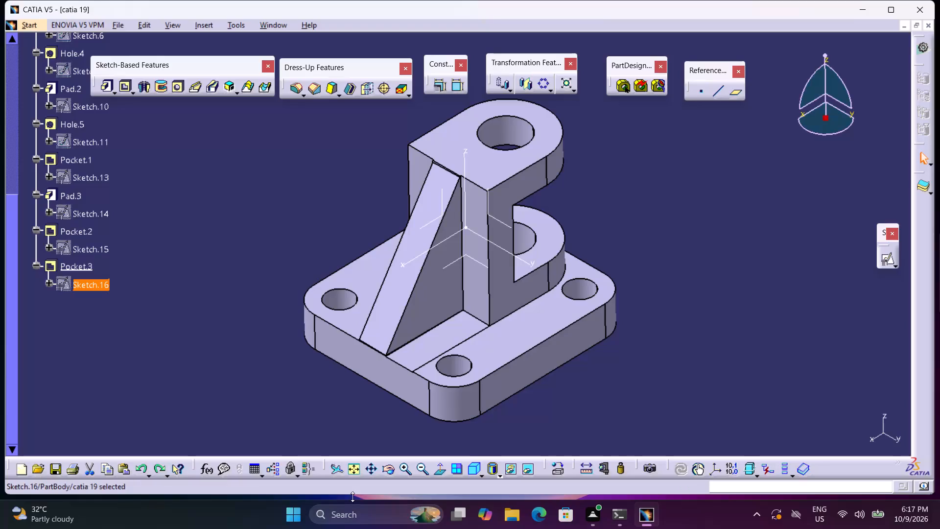
Save the part to the Desktop as a CATPart named "catia 19", copying the file name for reuse.
{"action": "left_click", "coordinate": [53, 467]}
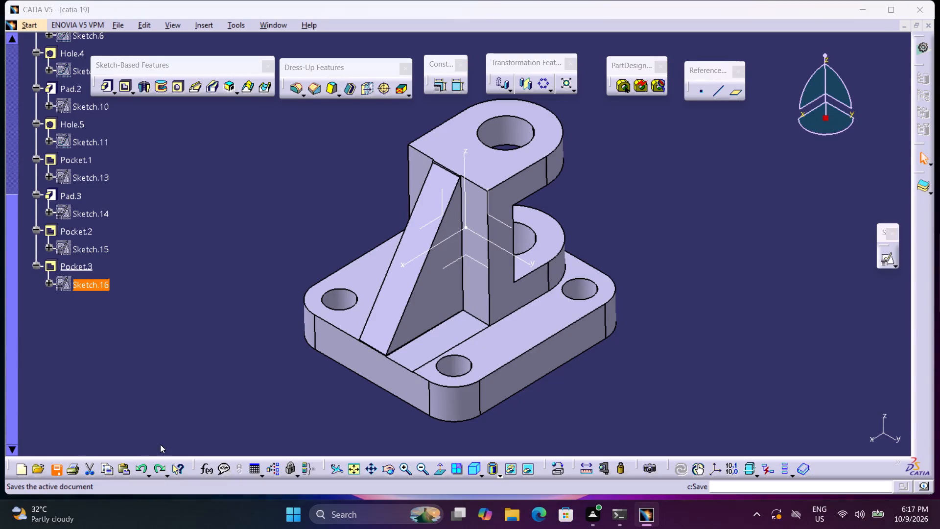
{"action": "left_click", "coordinate": [333, 206]}
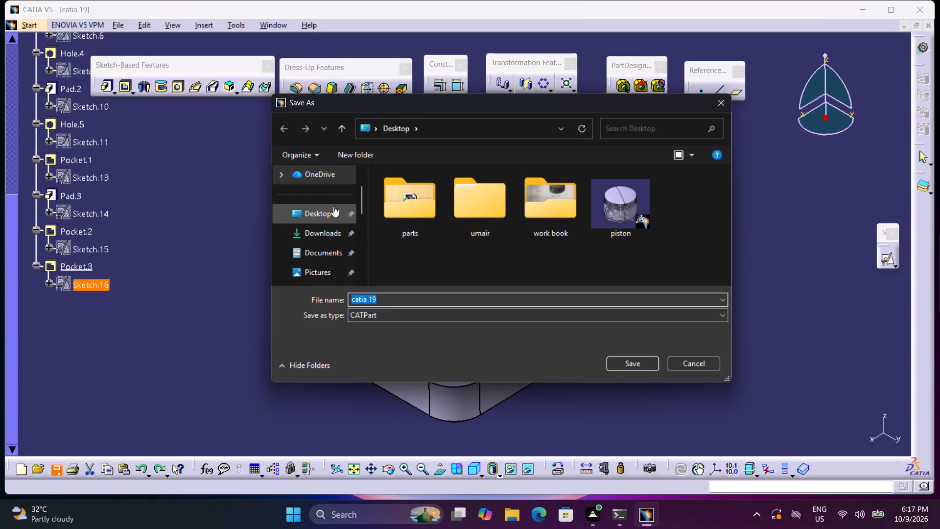
{"action": "left_click", "coordinate": [389, 299]}
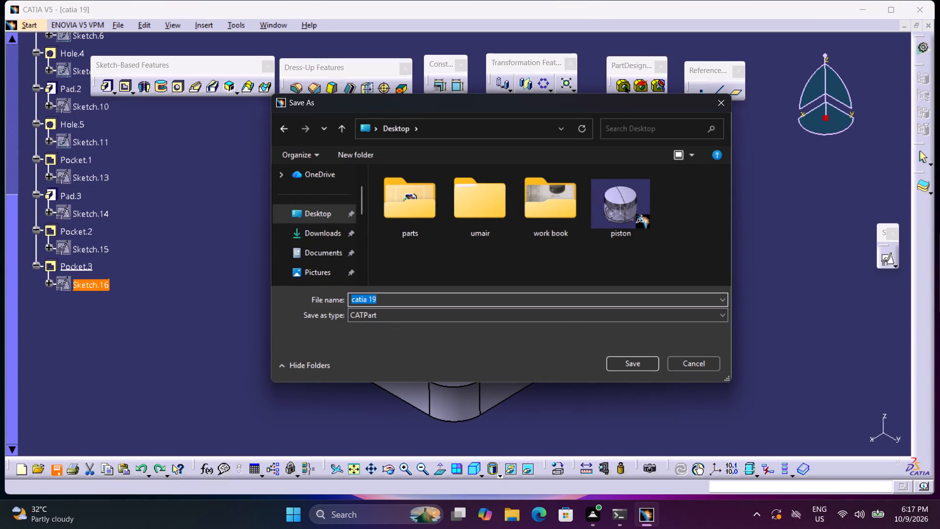
{"action": "key", "text": "ctrl+c"}
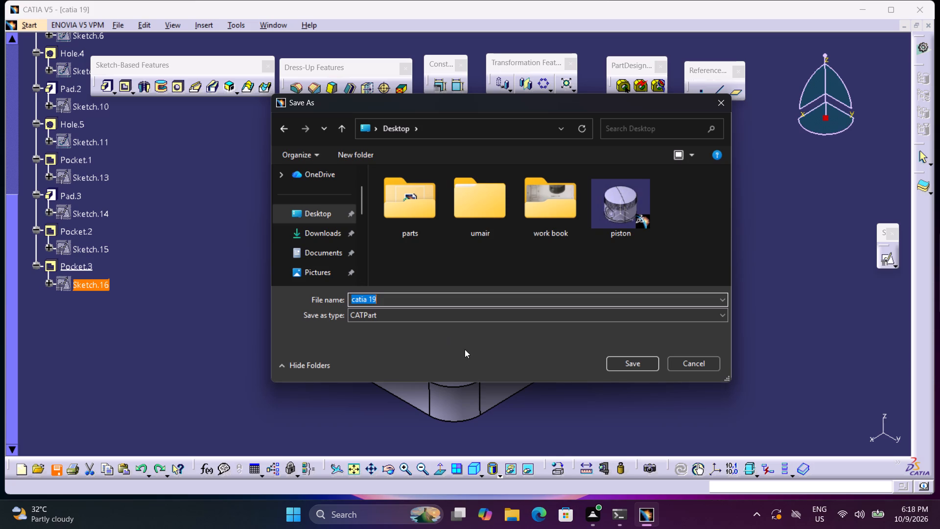
{"action": "left_click", "coordinate": [636, 363]}
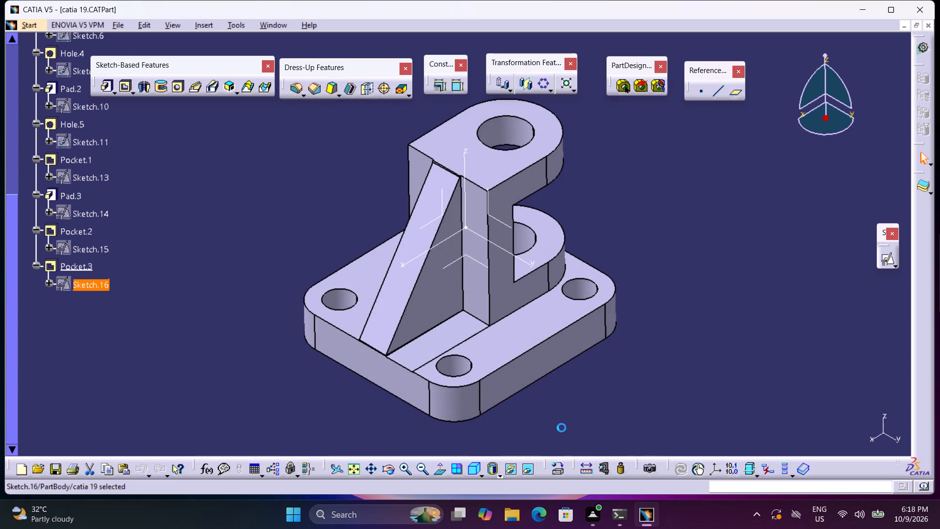
Print the whole document with Microsoft Print to PDF, saving it on the Desktop as "catia 19", and close the print settings.
{"action": "key", "text": "ctrl+p"}
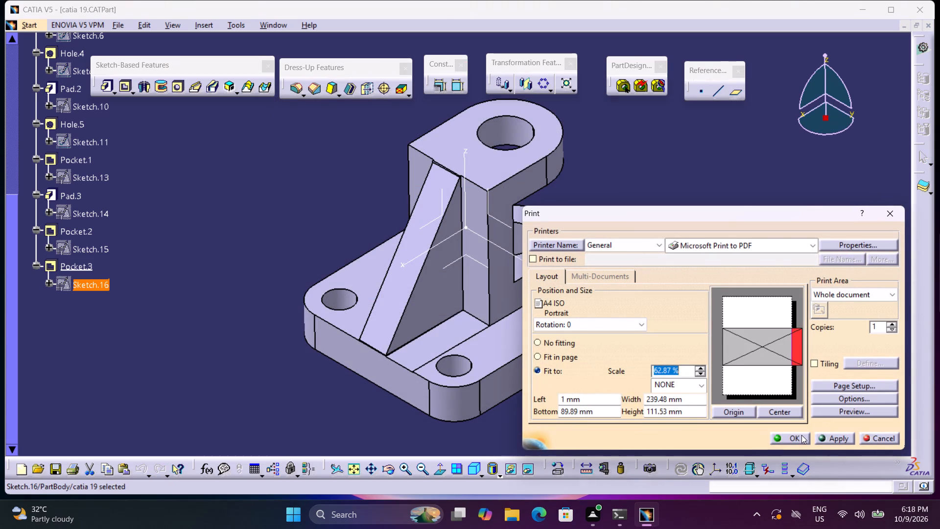
{"action": "left_click", "coordinate": [827, 436]}
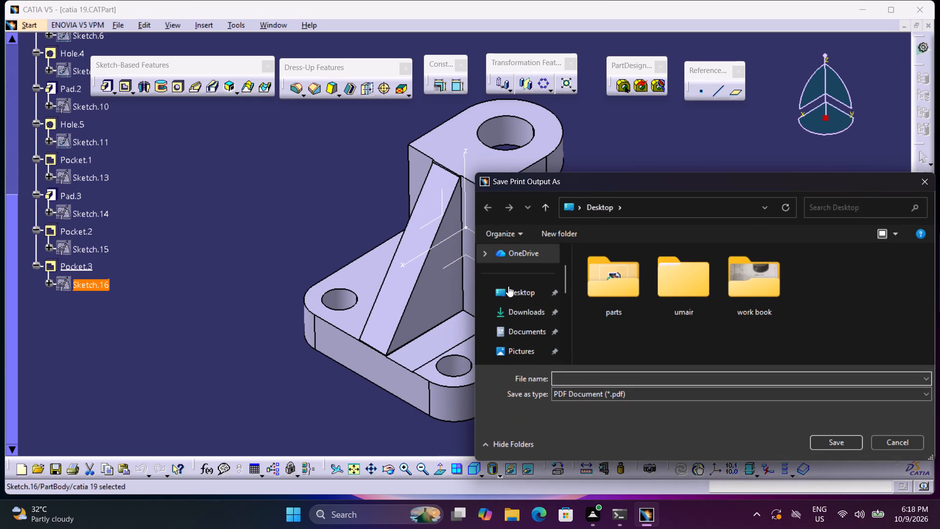
{"action": "left_click", "coordinate": [514, 297]}
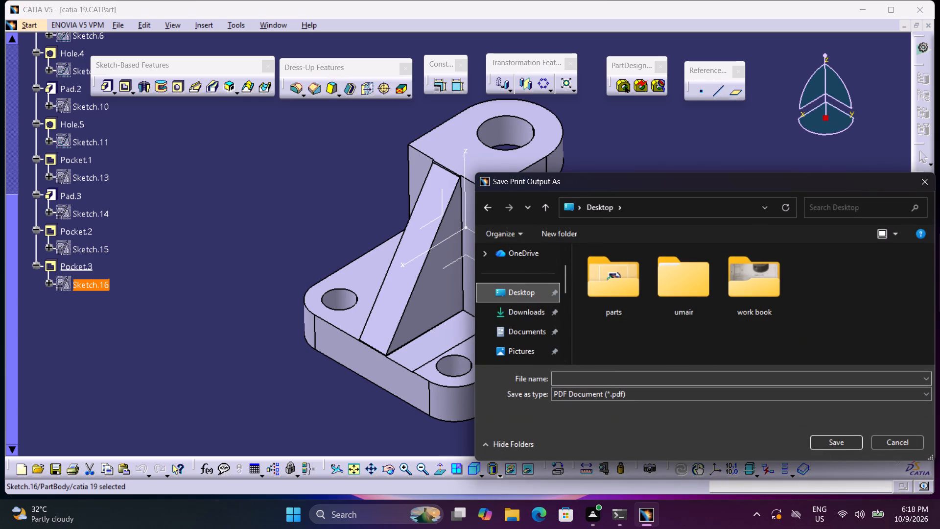
{"action": "key", "text": "ctrl+v"}
{"action": "key", "text": "ctrl+p"}
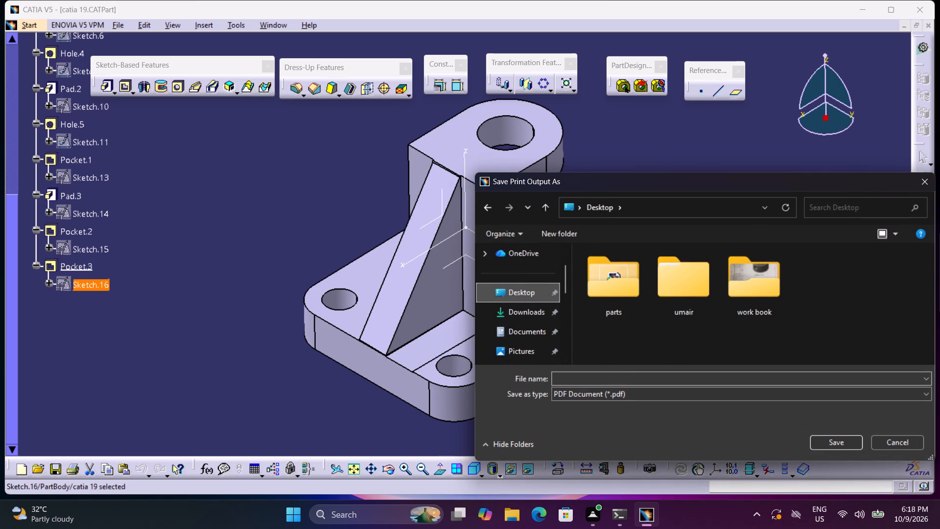
{"action": "left_click", "coordinate": [621, 374]}
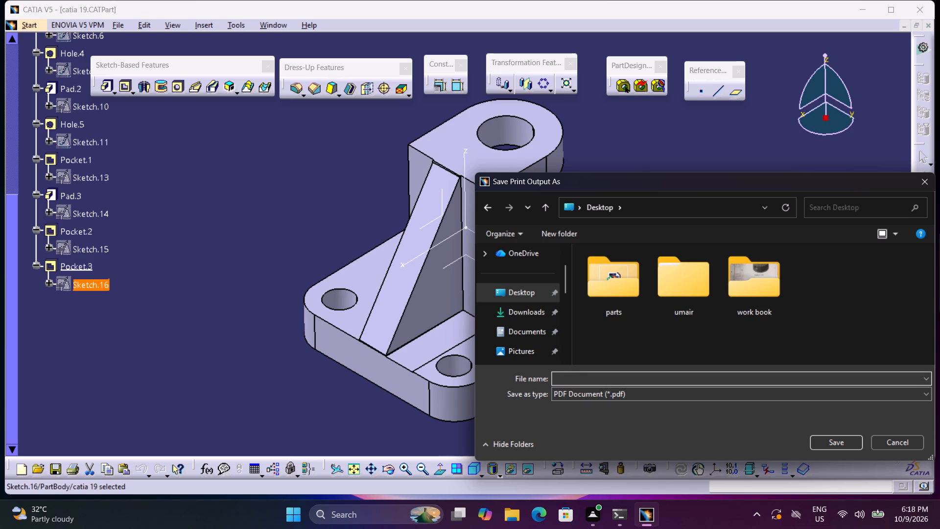
{"action": "key", "text": "ctrl+v"}
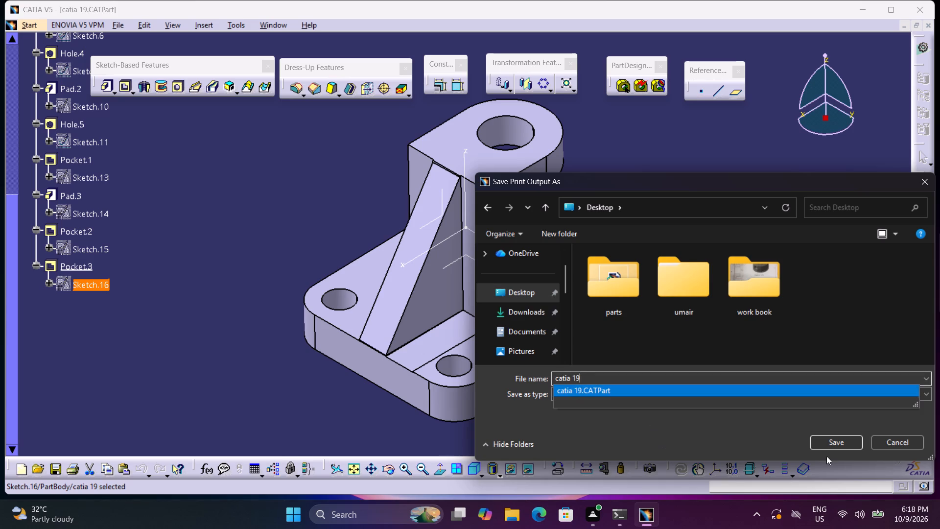
{"action": "left_click", "coordinate": [827, 443]}
{"action": "left_click", "coordinate": [803, 433]}
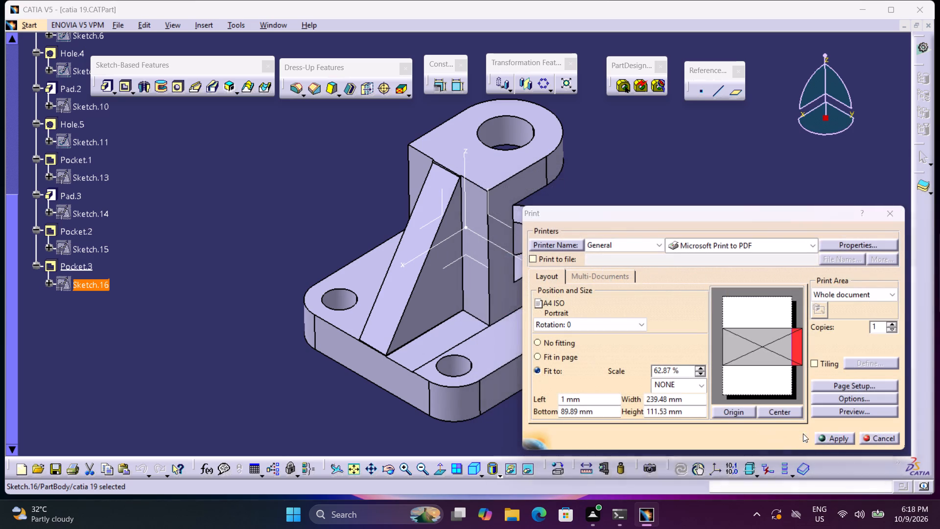
{"action": "left_click", "coordinate": [886, 440]}
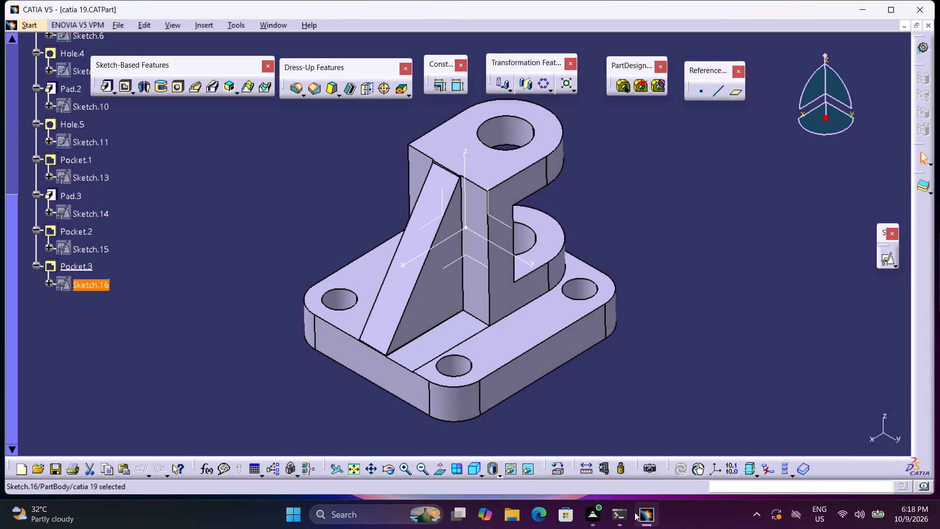